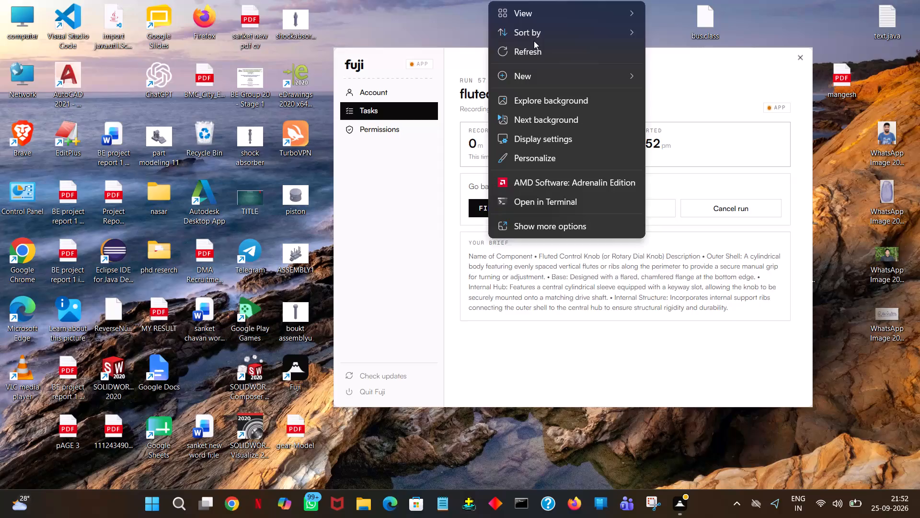
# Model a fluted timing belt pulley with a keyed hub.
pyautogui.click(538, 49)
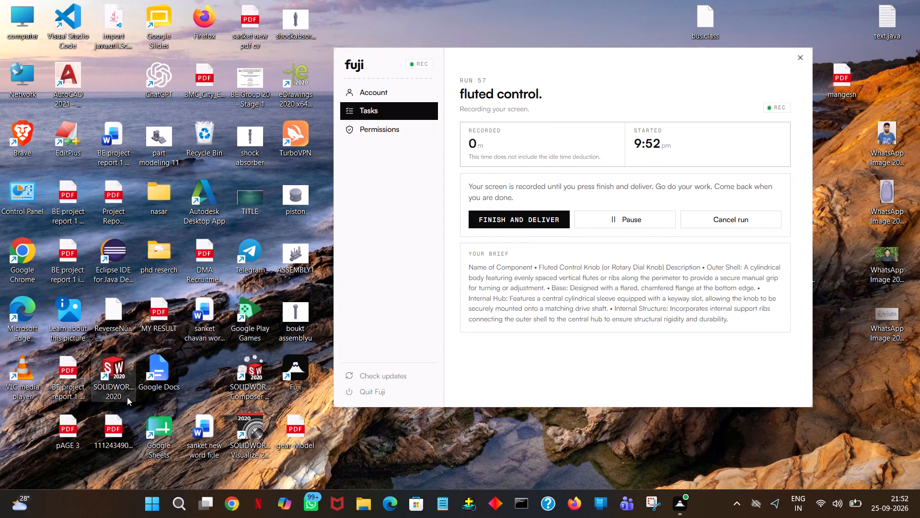
# Launch SOLIDWORKS 2020 from the desktop and create a new part document.
pyautogui.doubleClick(127, 383)
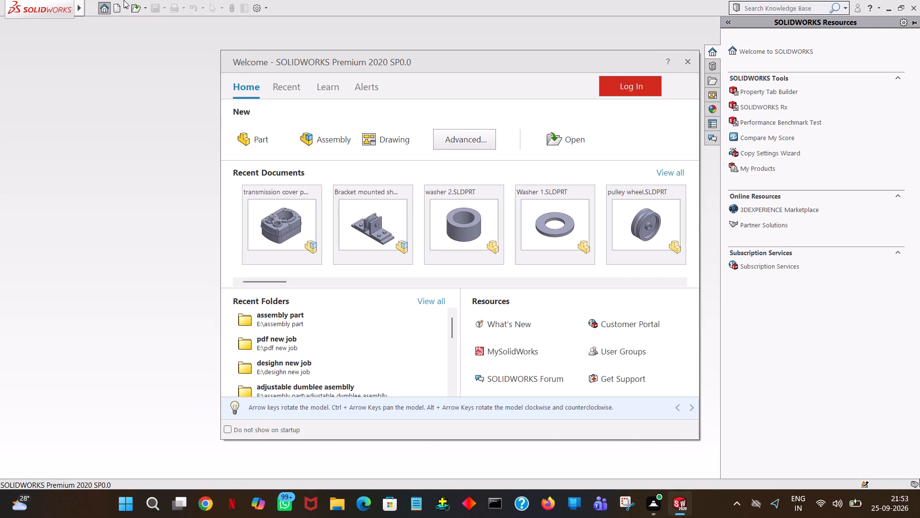
pyautogui.doubleClick(263, 136)
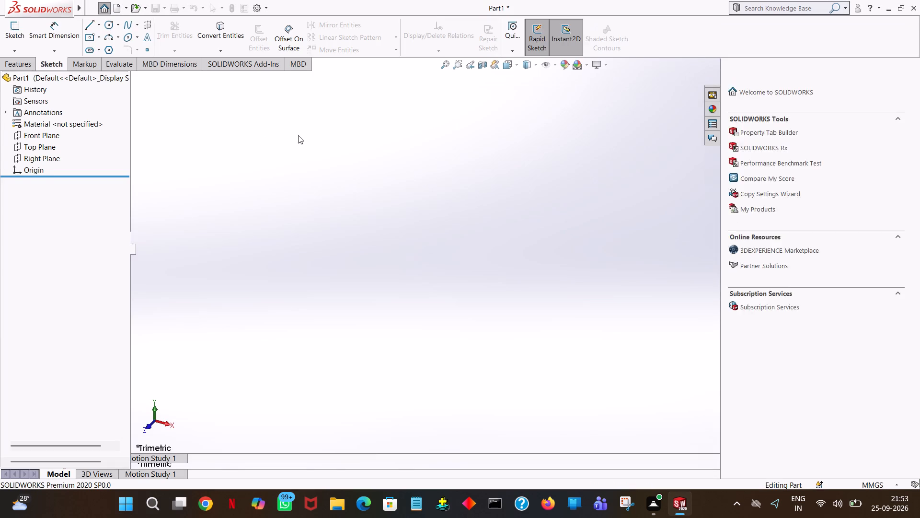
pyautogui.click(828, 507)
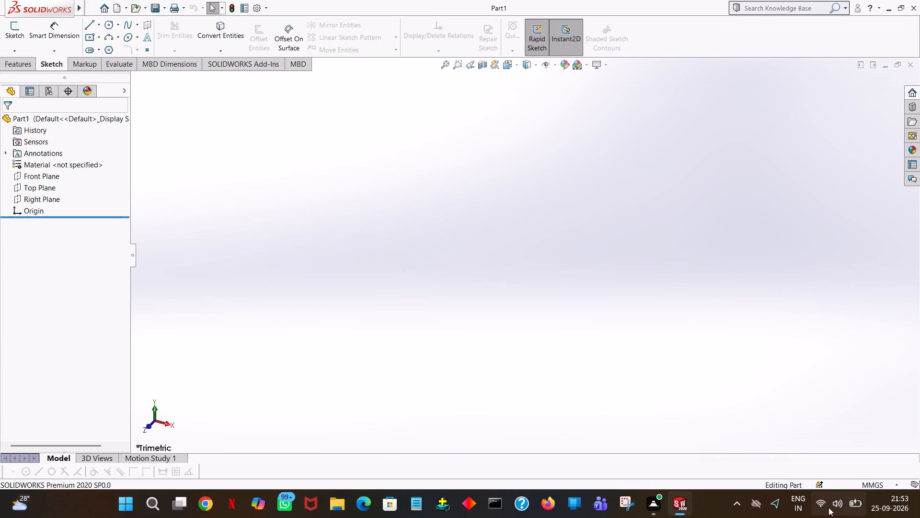
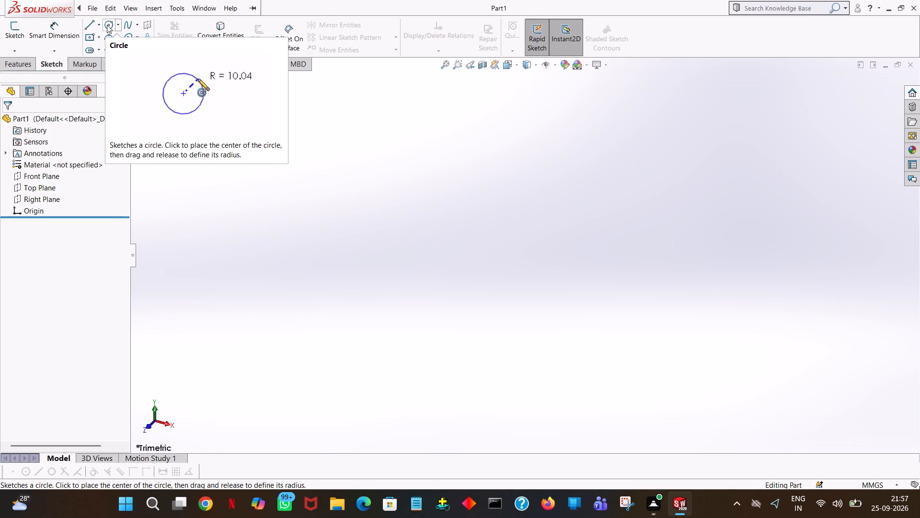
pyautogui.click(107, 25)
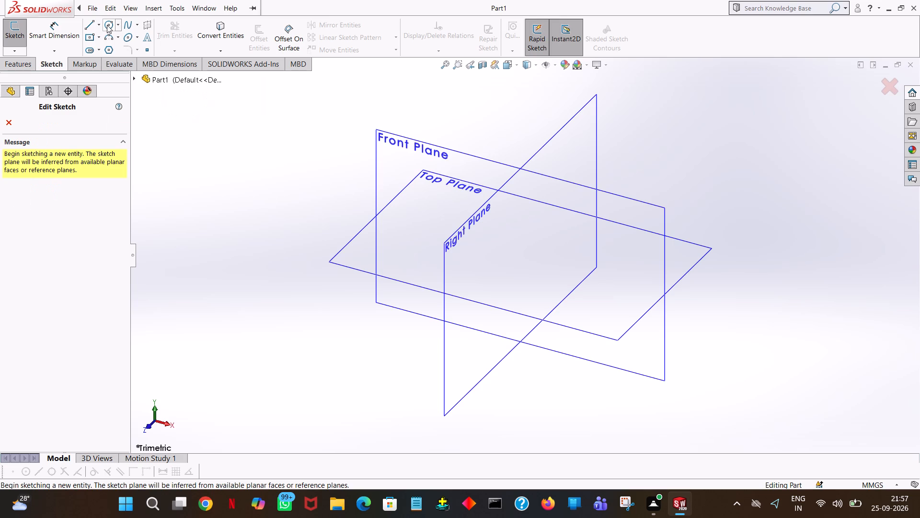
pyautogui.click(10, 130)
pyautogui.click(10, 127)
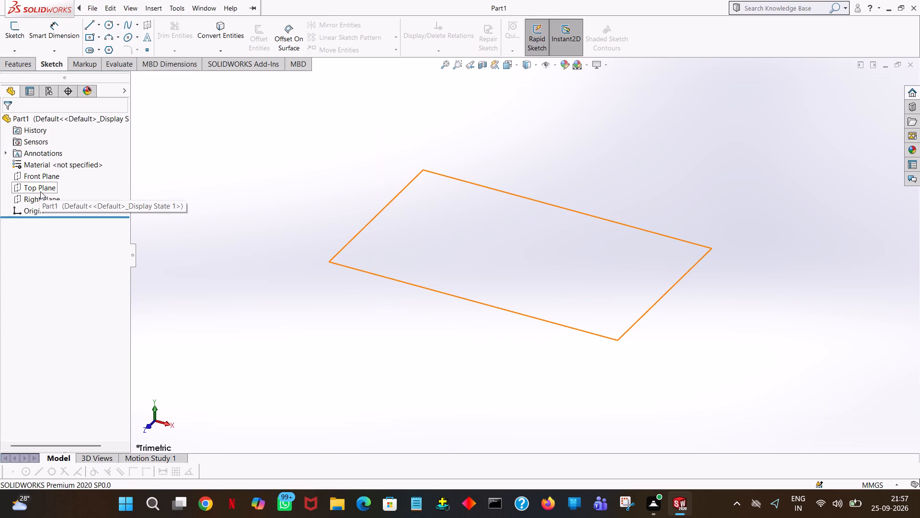
# Sketch a circle of 41 mm radius (82/2) centred on the origin on the Top Plane.
pyautogui.click(40, 191)
pyautogui.click(48, 174)
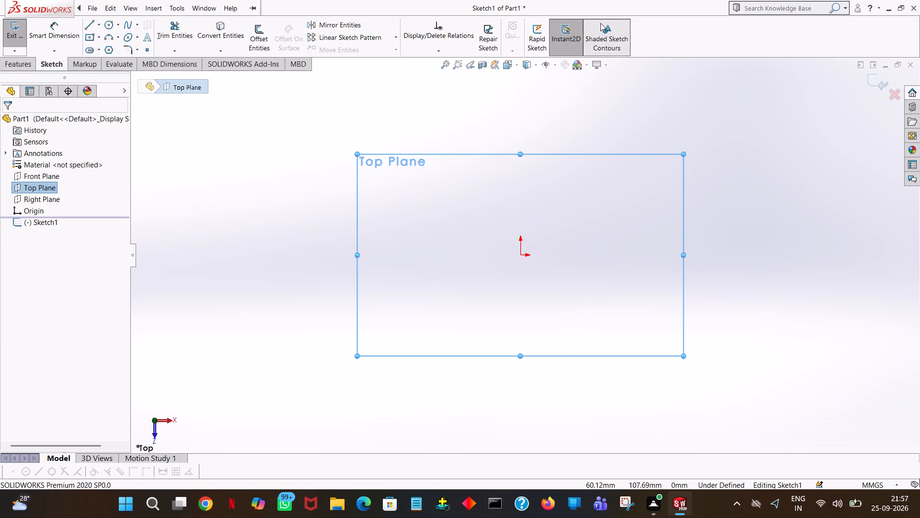
pyautogui.click(109, 27)
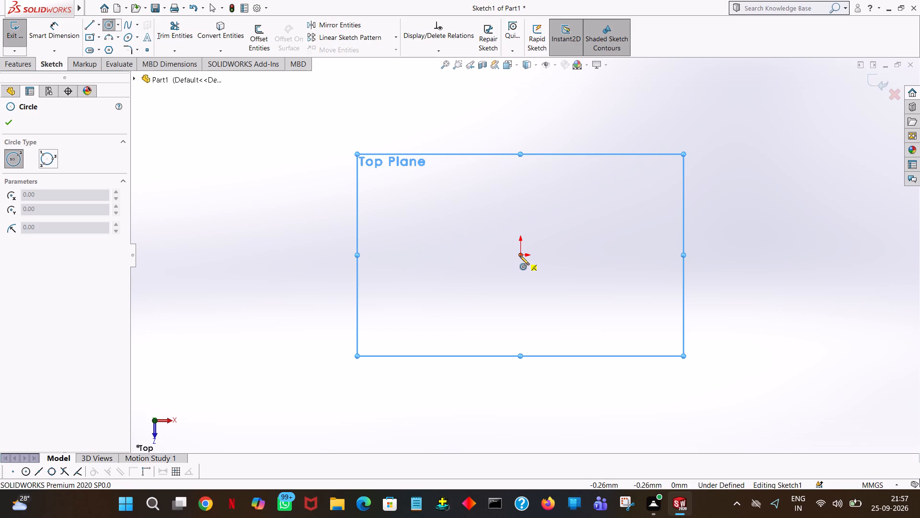
pyautogui.click(520, 256)
pyautogui.click(596, 237)
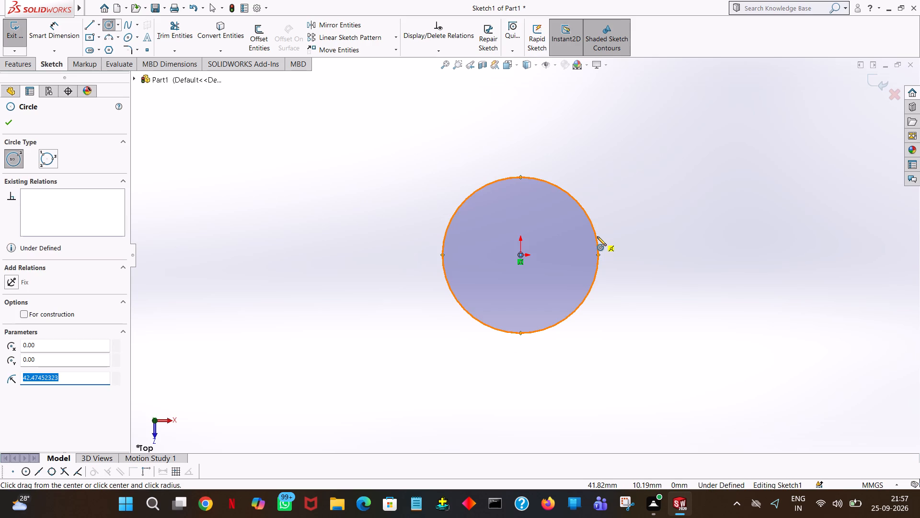
pyautogui.write('82/2')
pyautogui.press('Return')
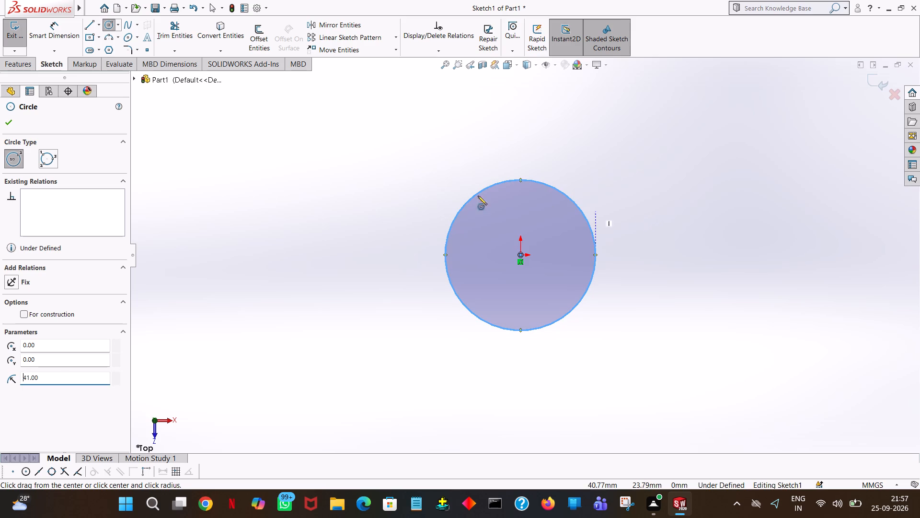
pyautogui.click(6, 122)
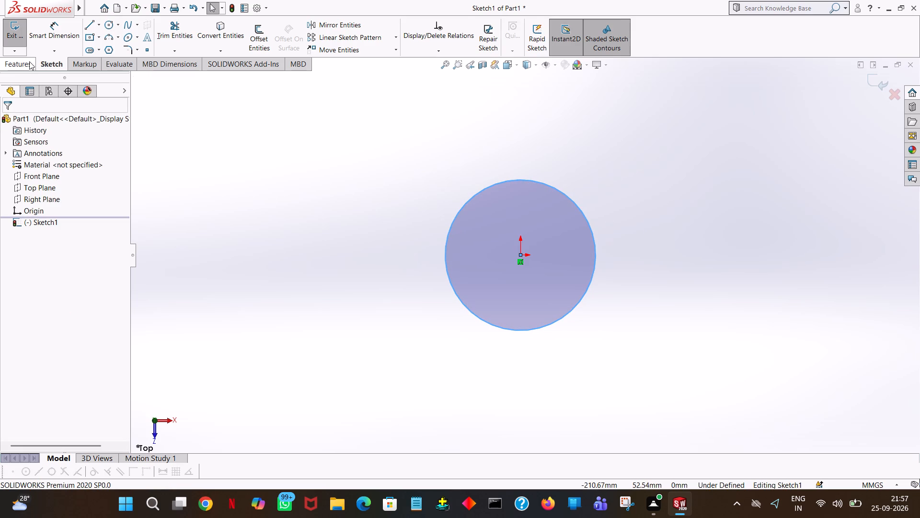
# Start a boss extrusion of the circle as a one-direction thin feature with 4 mm wall thickness.
pyautogui.click(22, 61)
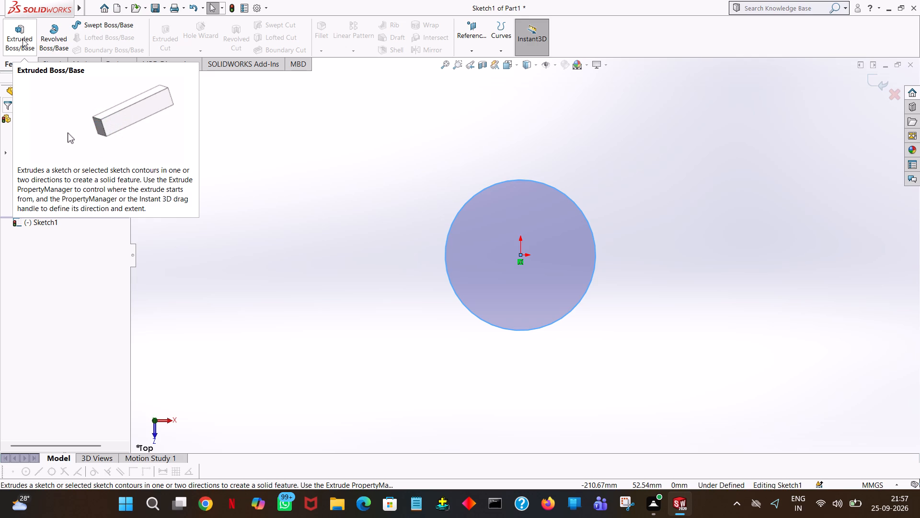
pyautogui.click(23, 39)
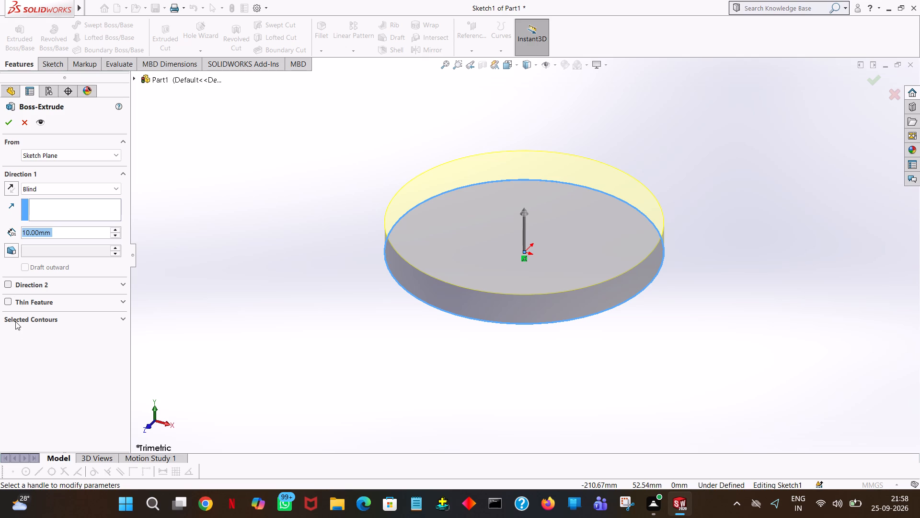
pyautogui.click(8, 302)
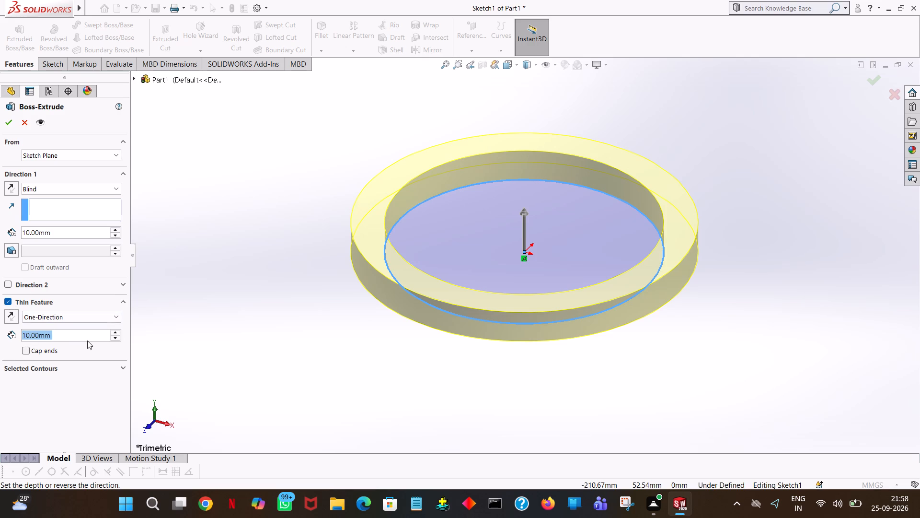
pyautogui.press('4')
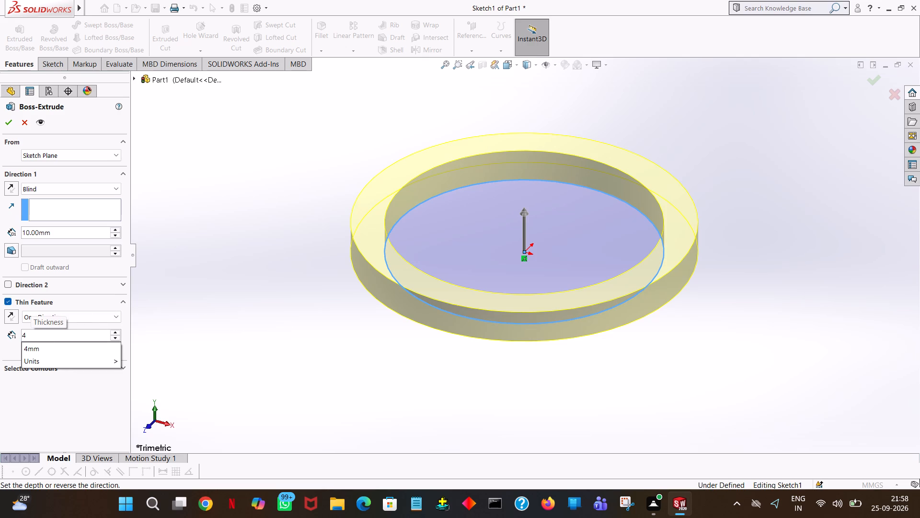
pyautogui.click(240, 187)
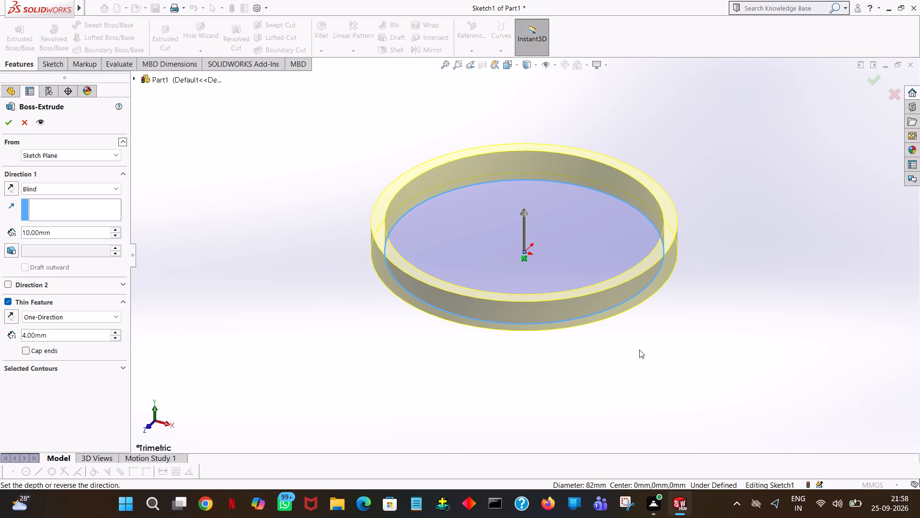
# Set the thin extrusion's blind depth to 36 mm (40-4) and complete the ring.
pyautogui.moveTo(667, 317); pyautogui.dragTo(694, 216, button='middle')
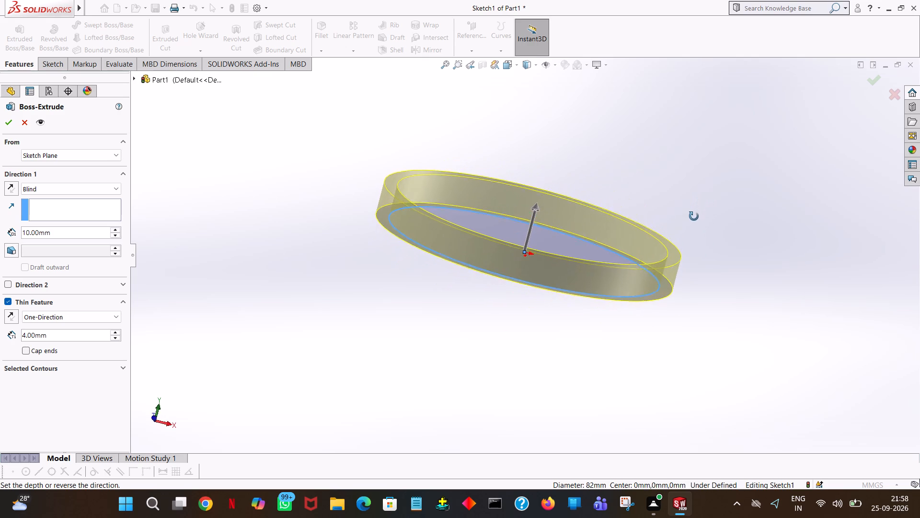
pyautogui.moveTo(694, 216); pyautogui.dragTo(822, 303, button='middle')
pyautogui.moveTo(822, 306); pyautogui.dragTo(815, 316, button='middle')
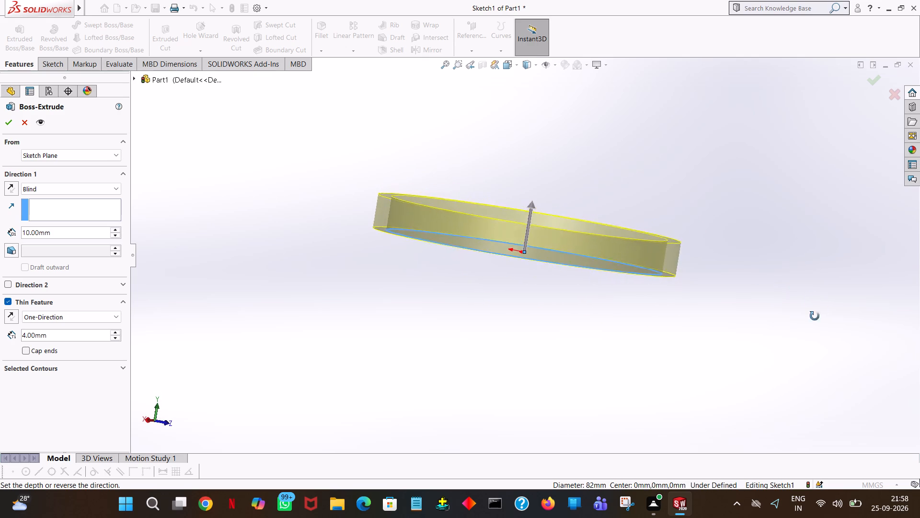
pyautogui.moveTo(815, 316); pyautogui.dragTo(796, 333, button='middle')
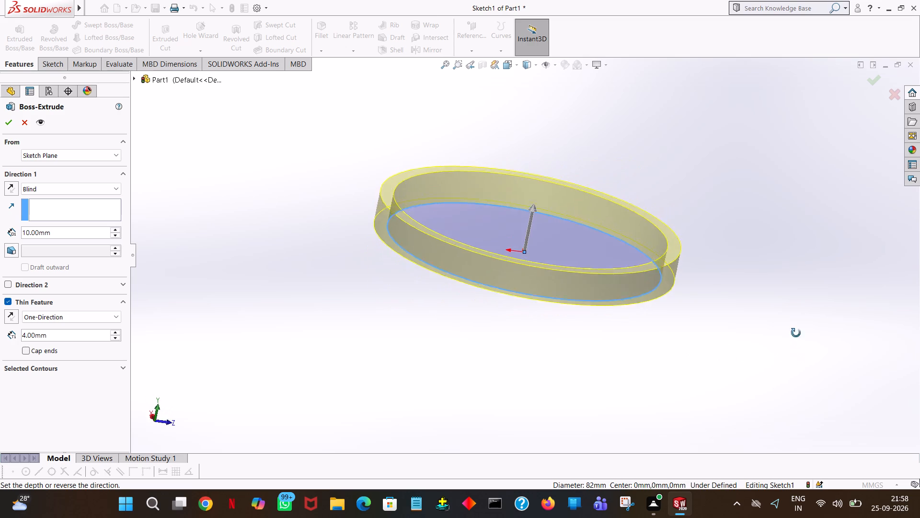
pyautogui.moveTo(796, 333); pyautogui.dragTo(778, 300, button='middle')
pyautogui.middleClick(778, 300)
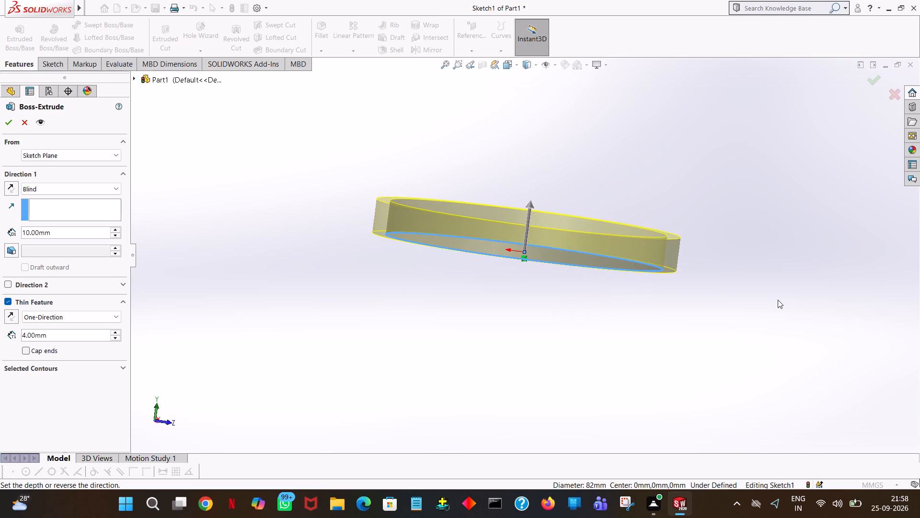
pyautogui.moveTo(778, 303); pyautogui.dragTo(780, 323, button='middle')
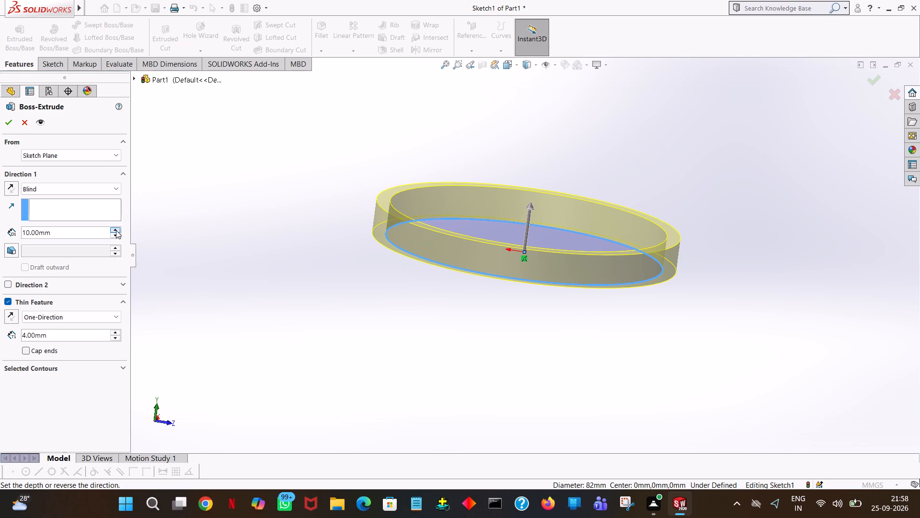
pyautogui.click(116, 230)
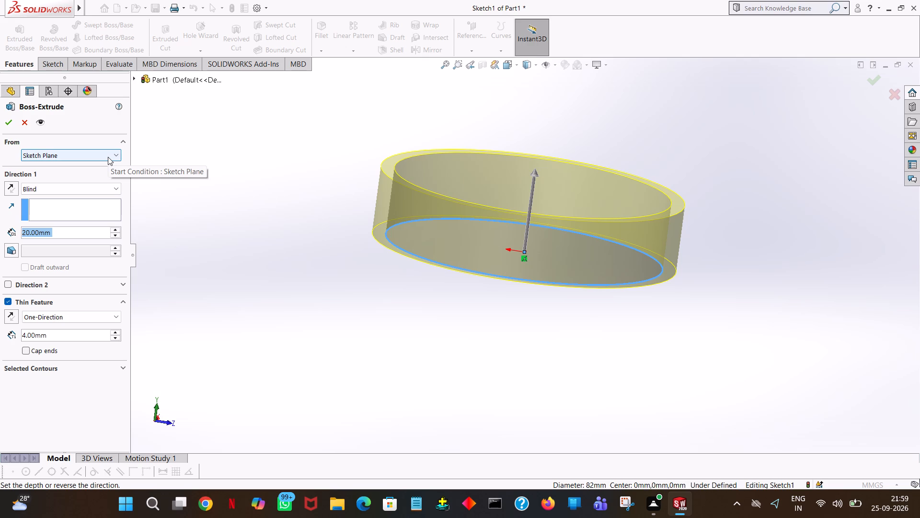
pyautogui.click(76, 235)
pyautogui.moveTo(76, 235); pyautogui.dragTo(9, 244)
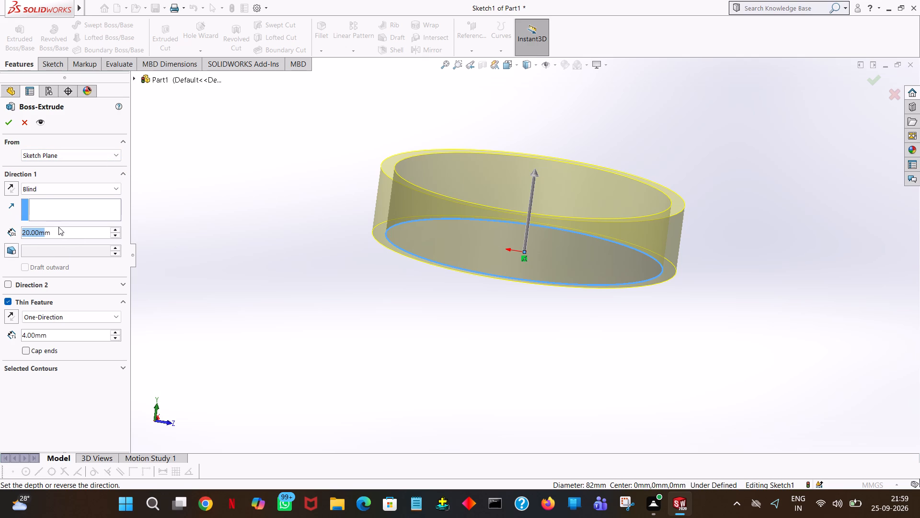
pyautogui.moveTo(60, 229); pyautogui.dragTo(0, 236)
pyautogui.write('40')
pyautogui.write('-4')
pyautogui.press('Return')
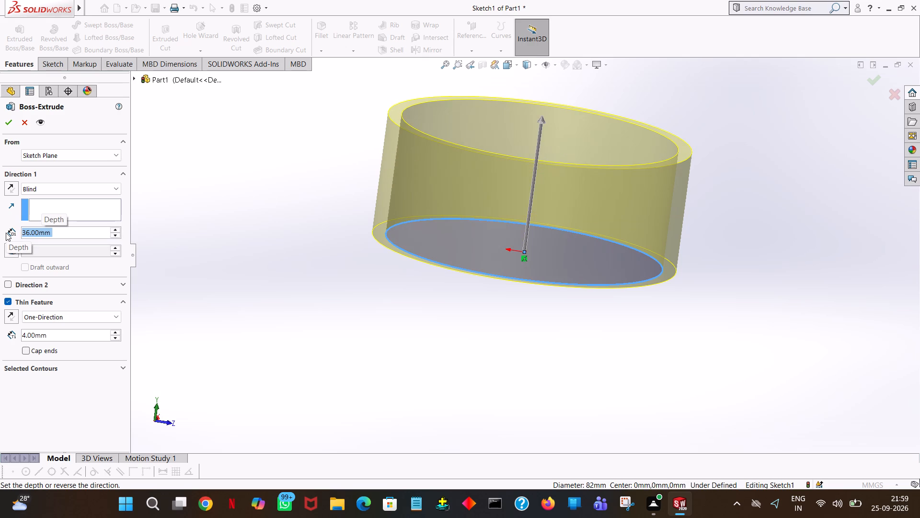
pyautogui.click(4, 128)
pyautogui.click(253, 128)
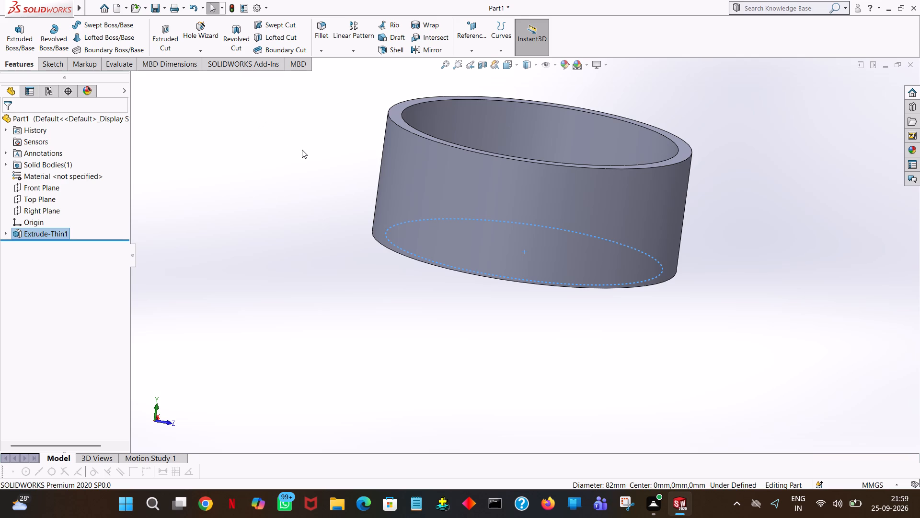
# Sketch an origin-centred circle of 45 mm radius on the ring's upper rim face, coincident with its outer edge.
pyautogui.moveTo(306, 153); pyautogui.dragTo(329, 216, button='middle')
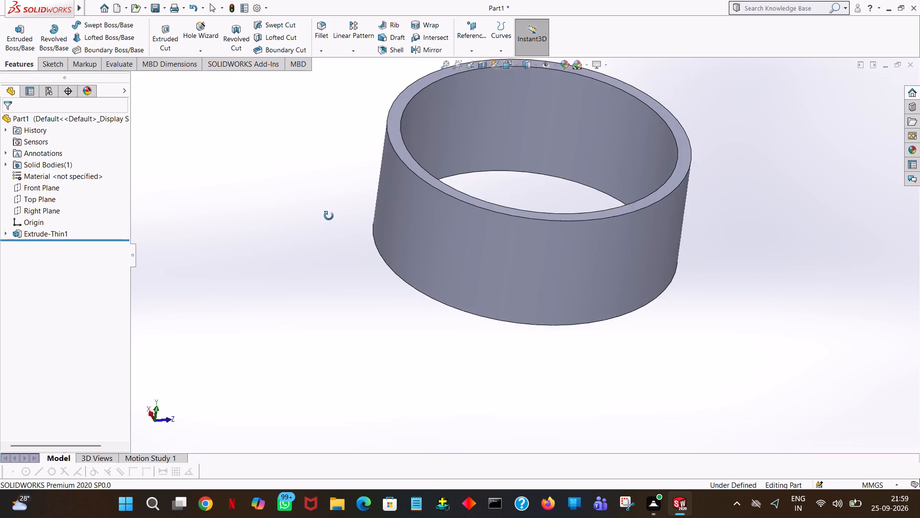
pyautogui.moveTo(329, 216); pyautogui.dragTo(315, 379, button='middle')
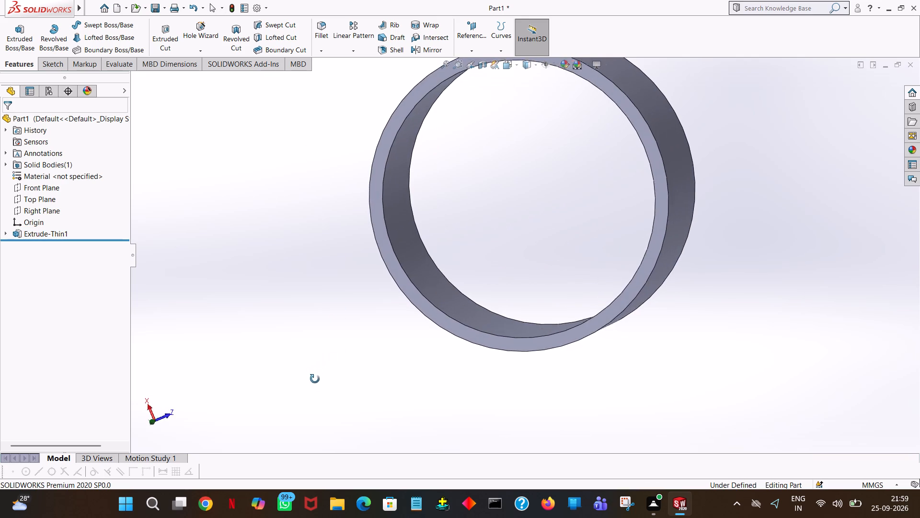
pyautogui.moveTo(315, 379); pyautogui.dragTo(331, 390, button='middle')
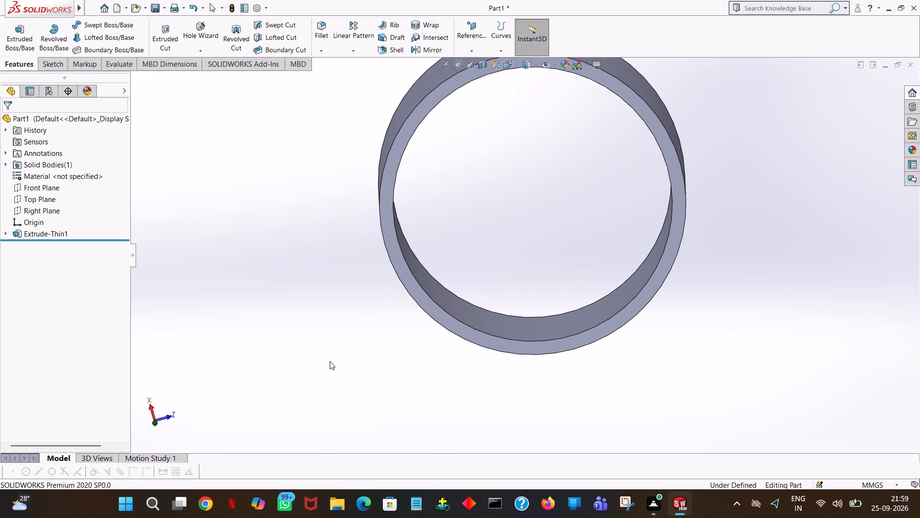
pyautogui.click(25, 34)
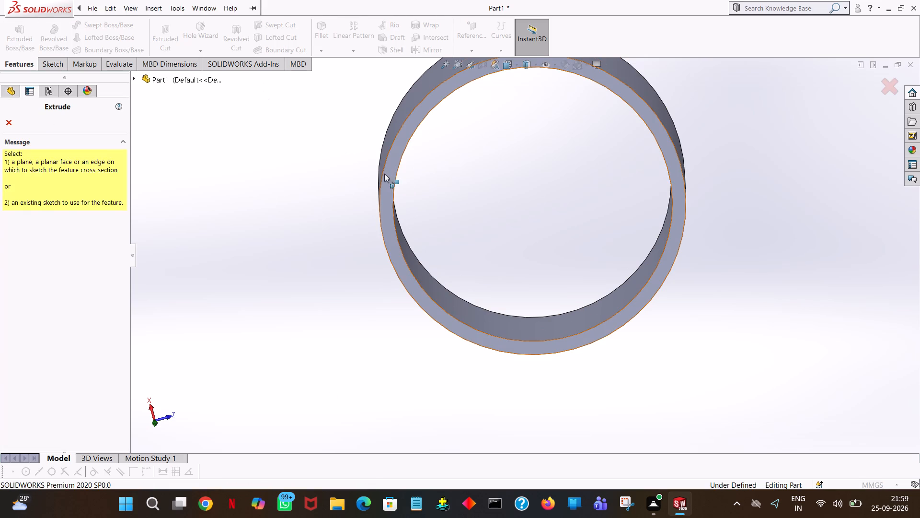
pyautogui.click(391, 177)
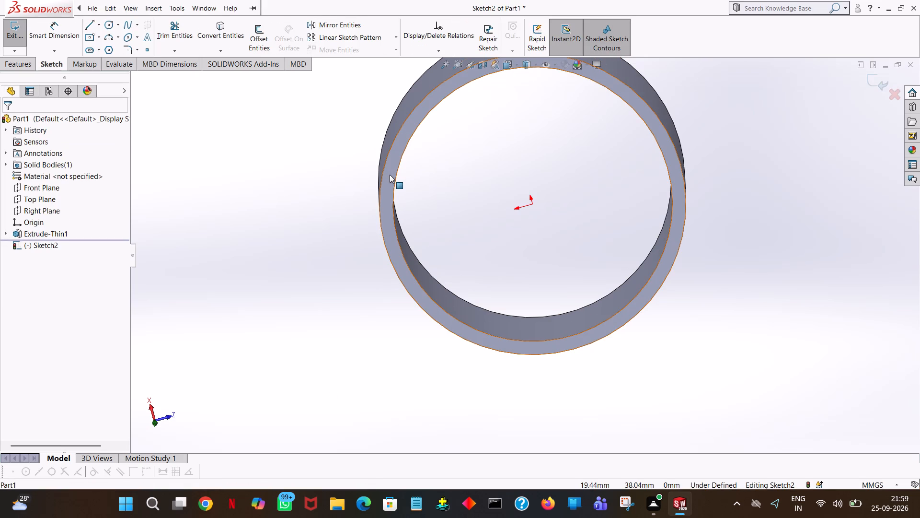
pyautogui.write('n')
pyautogui.press('space')
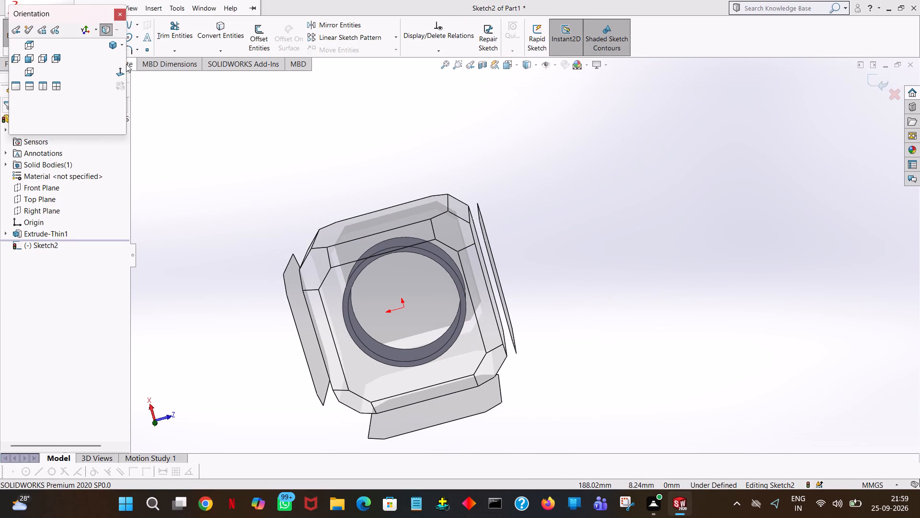
pyautogui.click(119, 71)
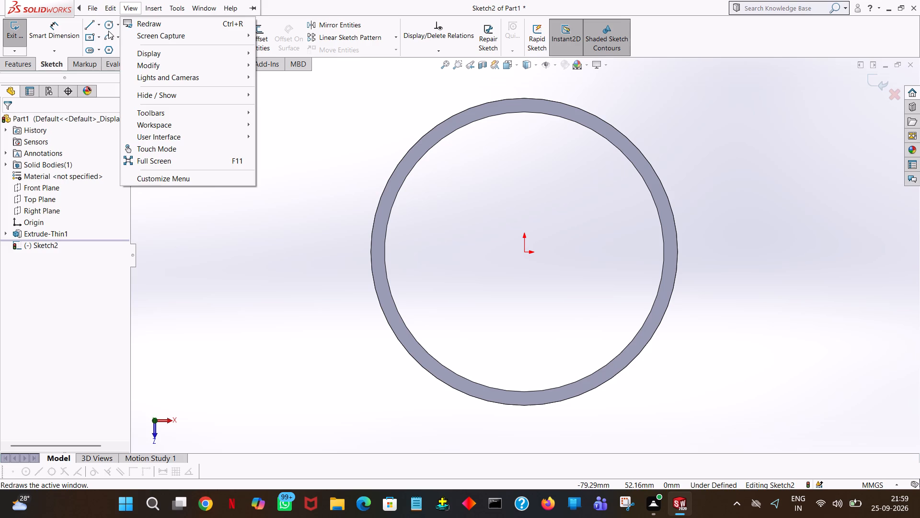
pyautogui.click(108, 27)
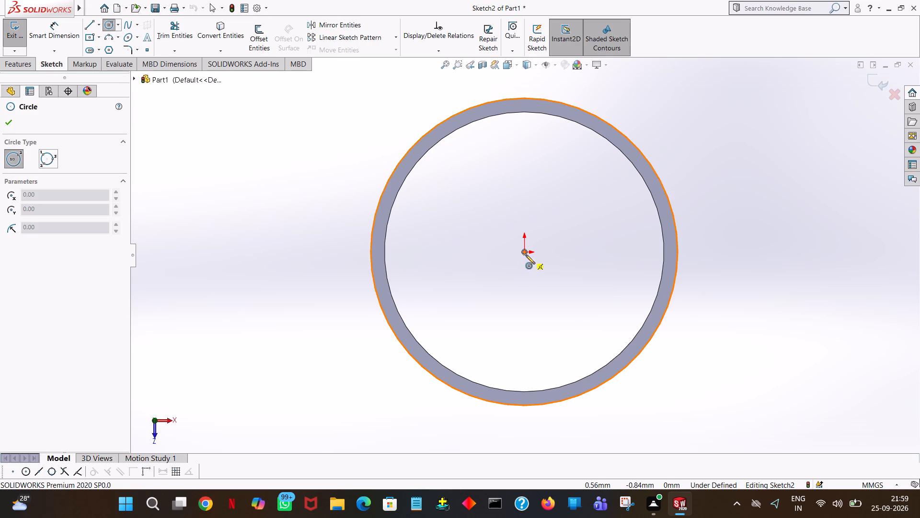
pyautogui.click(525, 254)
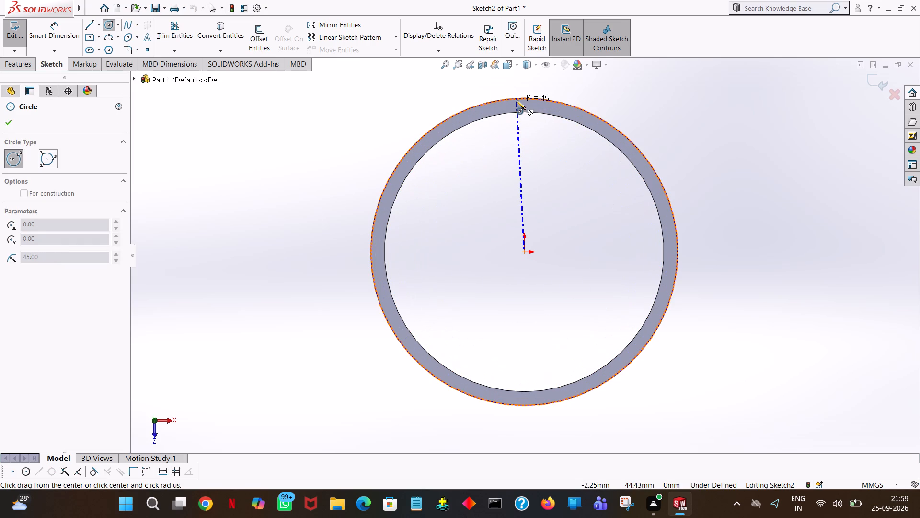
pyautogui.click(517, 100)
pyautogui.rightClick(517, 100)
pyautogui.click(528, 112)
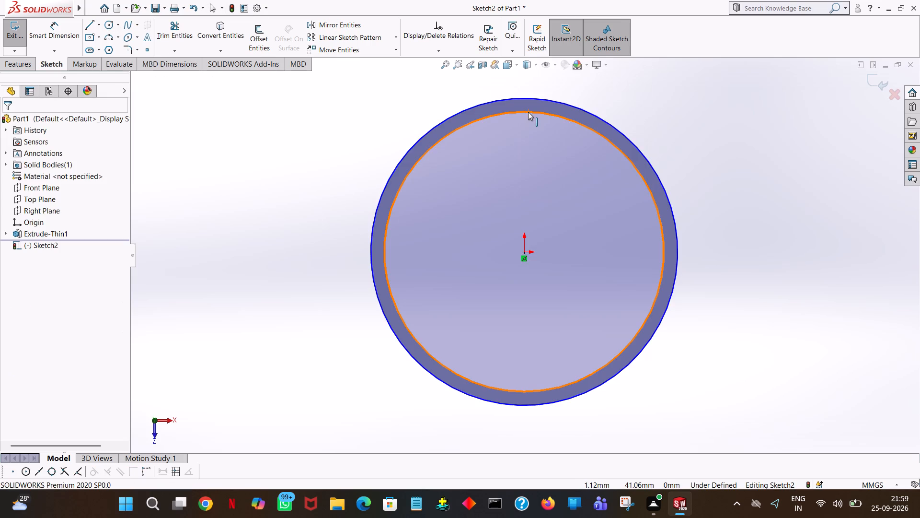
# Extrude the 45 mm radius circle 4 mm in the reversed direction, into the ring, merging it as a closed end wall.
pyautogui.click(11, 66)
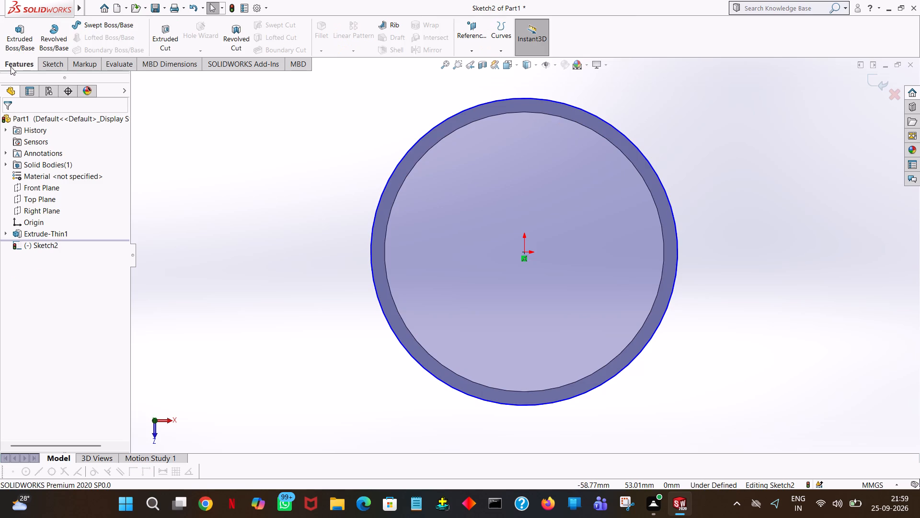
pyautogui.click(18, 47)
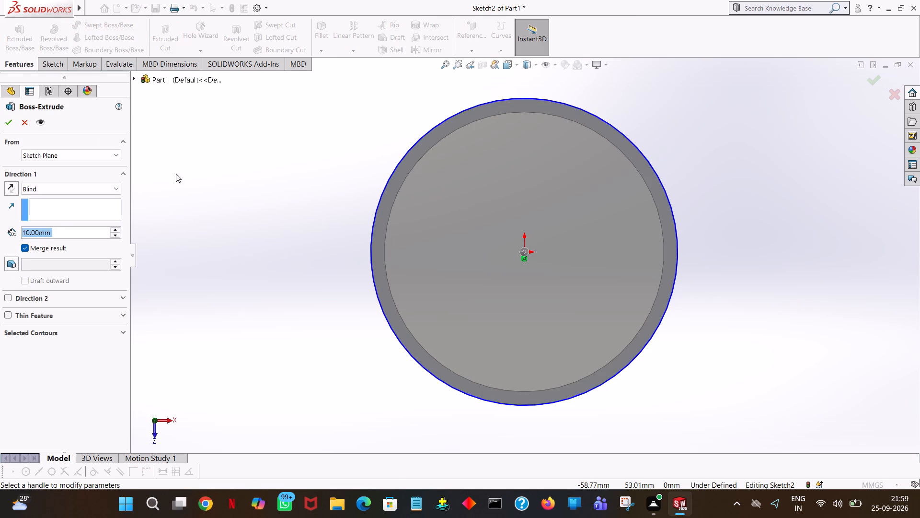
pyautogui.moveTo(236, 201); pyautogui.dragTo(232, 0, button='middle')
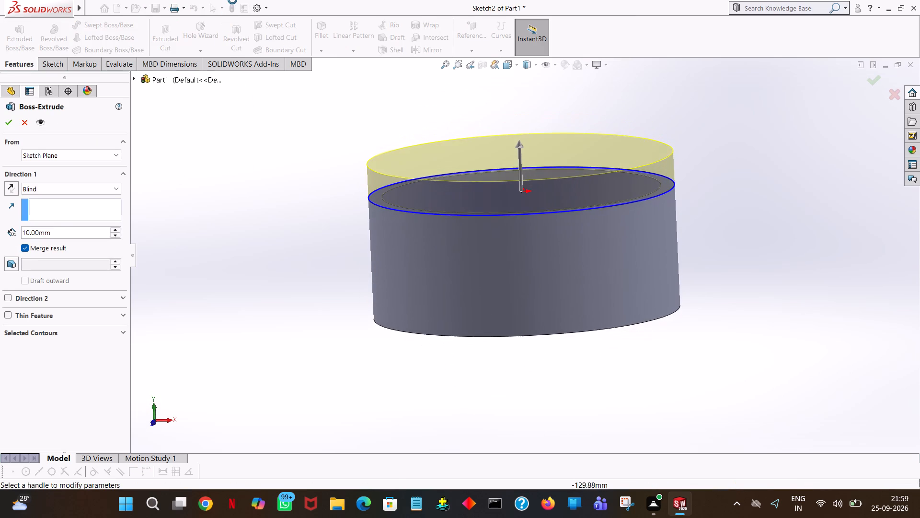
pyautogui.moveTo(232, 0); pyautogui.dragTo(234, 0, button='middle')
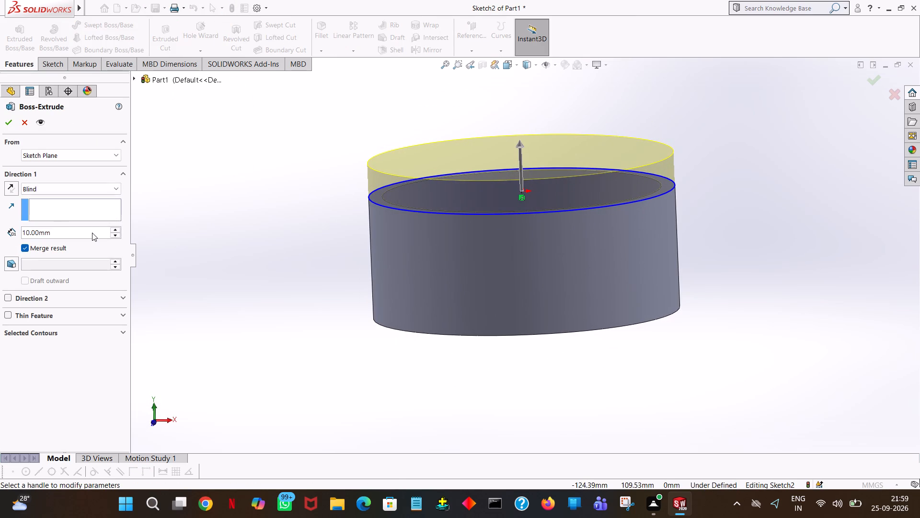
pyautogui.doubleClick(92, 233)
pyautogui.press('4')
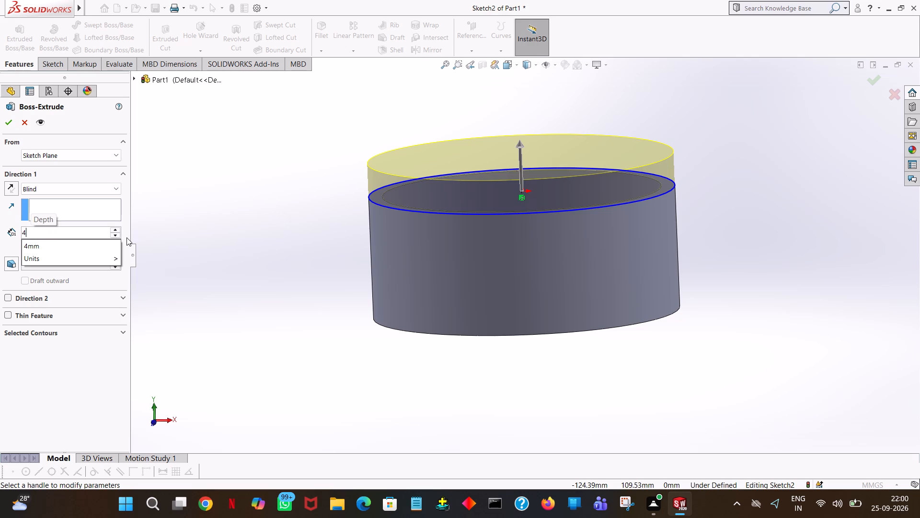
pyautogui.click(255, 186)
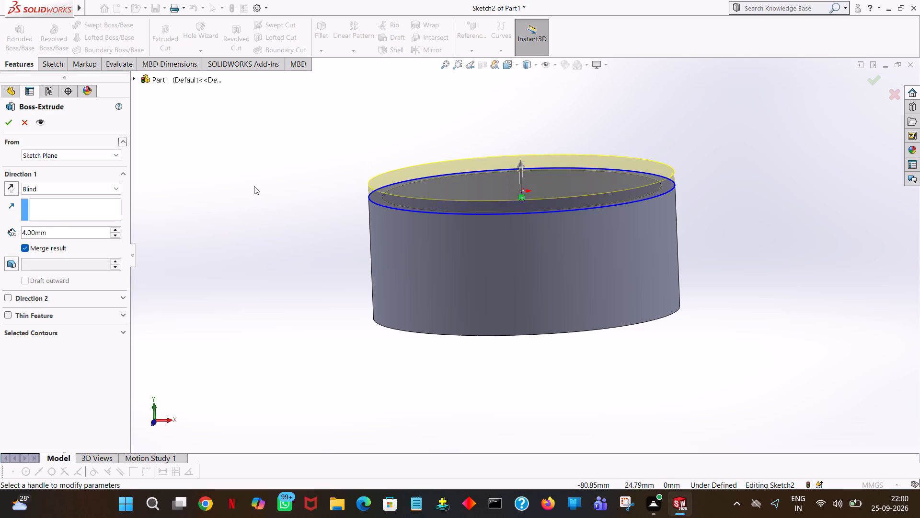
pyautogui.click(8, 189)
pyautogui.click(8, 127)
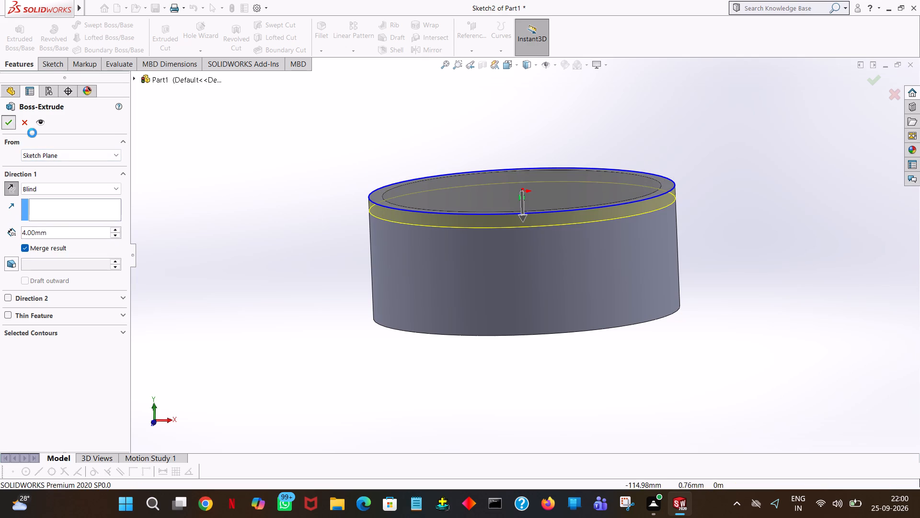
pyautogui.moveTo(173, 200); pyautogui.dragTo(178, 204)
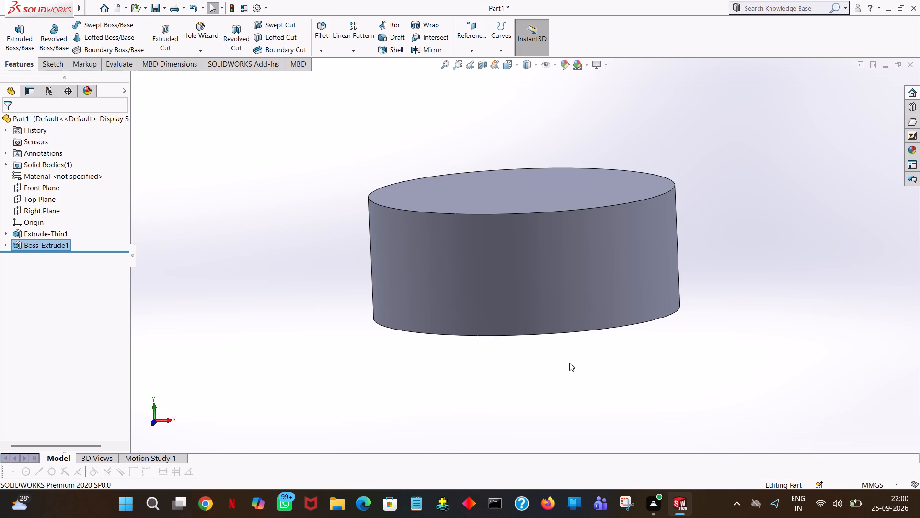
# Inspect the cup's outer wall, closed end and open underside from several angles.
pyautogui.moveTo(557, 355); pyautogui.dragTo(664, 131, button='middle')
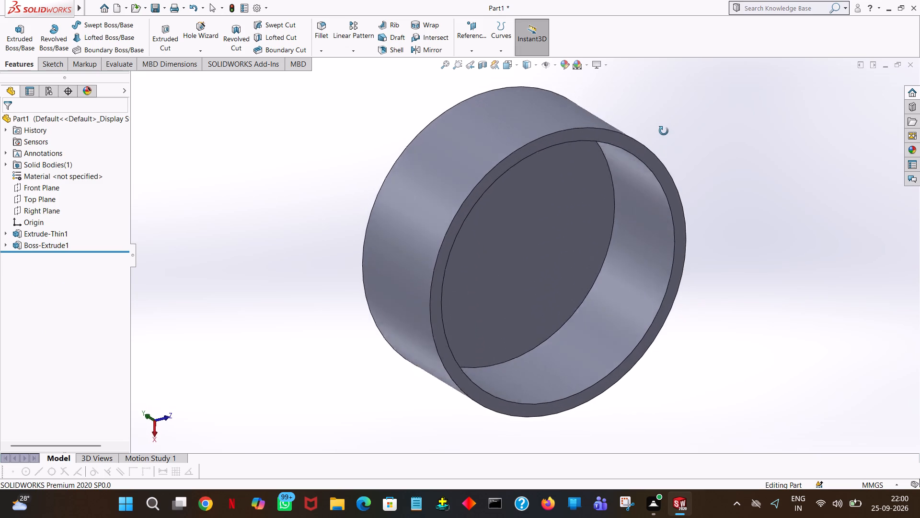
pyautogui.moveTo(664, 131); pyautogui.dragTo(777, 362, button='middle')
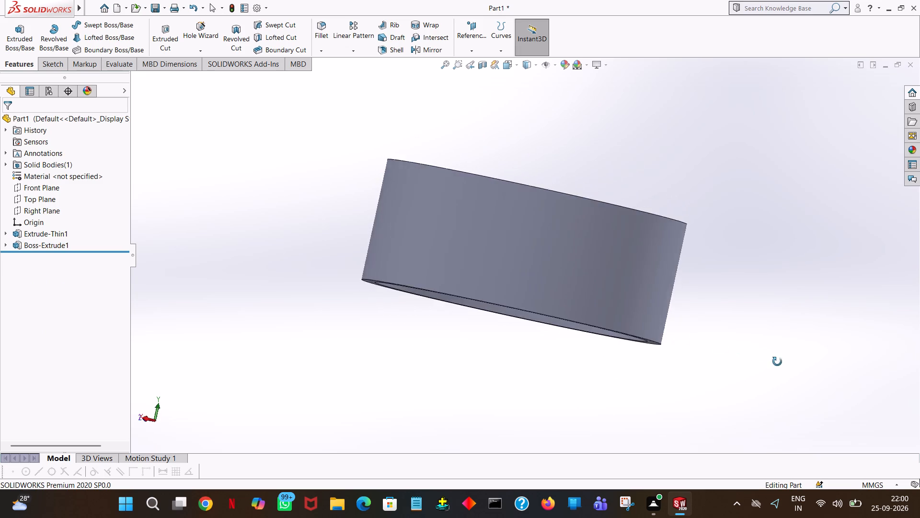
pyautogui.moveTo(777, 362); pyautogui.dragTo(489, 392, button='middle')
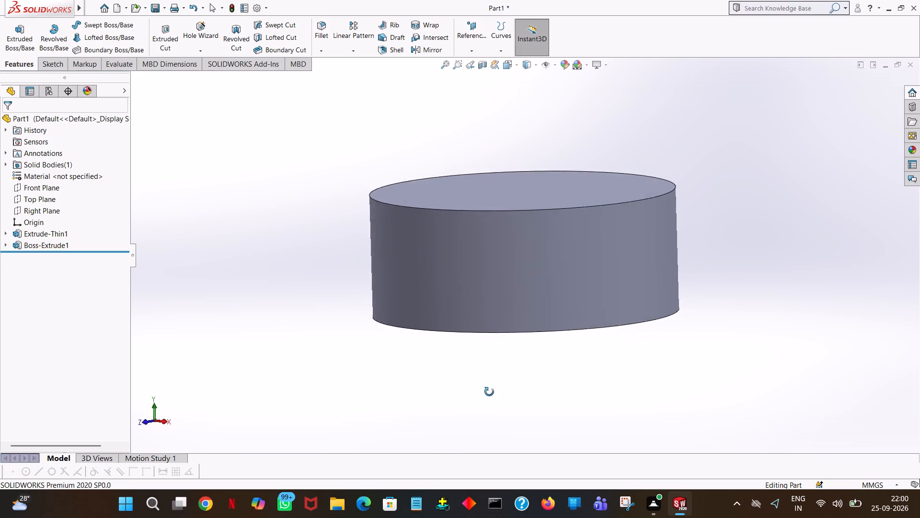
pyautogui.moveTo(489, 392); pyautogui.dragTo(481, 387, button='middle')
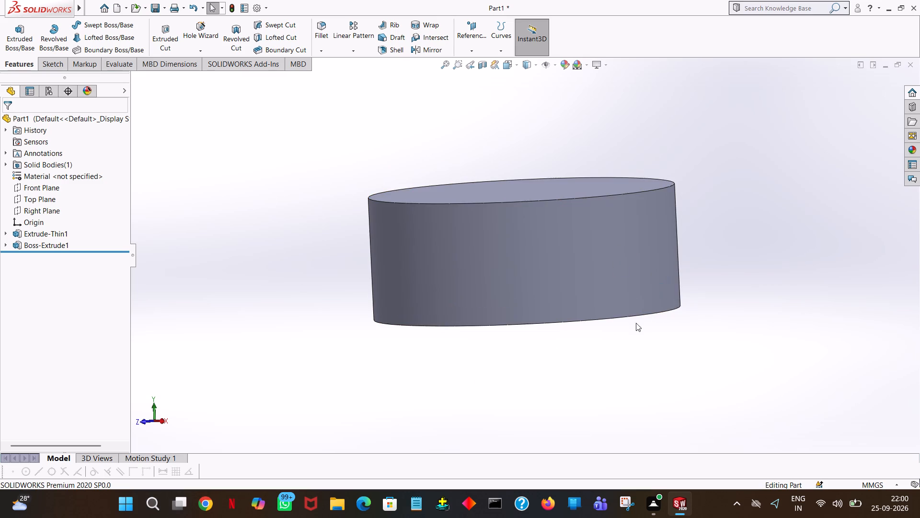
pyautogui.moveTo(634, 375); pyautogui.dragTo(644, 339, button='middle')
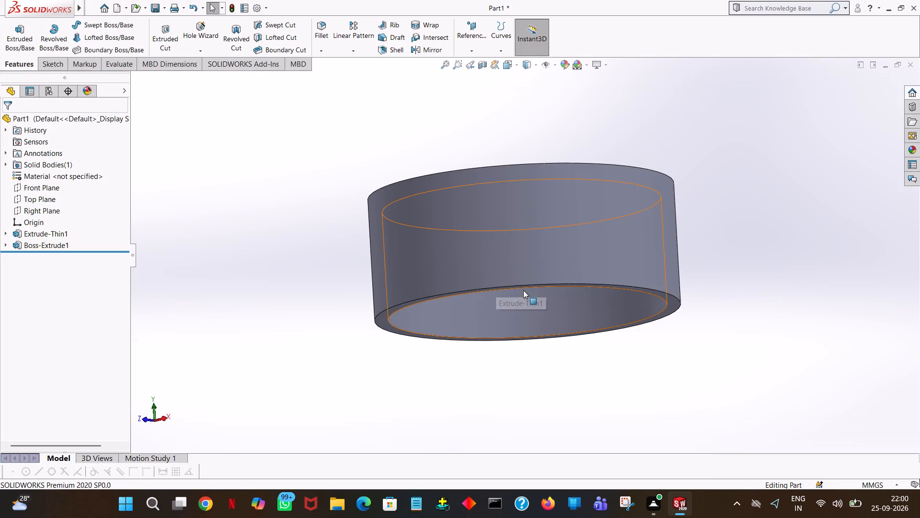
pyautogui.moveTo(676, 356); pyautogui.dragTo(699, 261, button='middle')
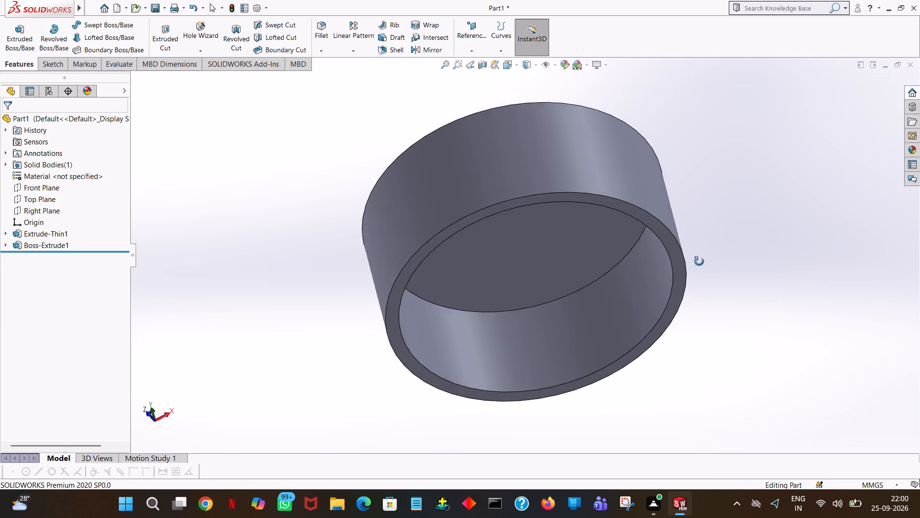
pyautogui.moveTo(699, 261); pyautogui.dragTo(695, 193, button='middle')
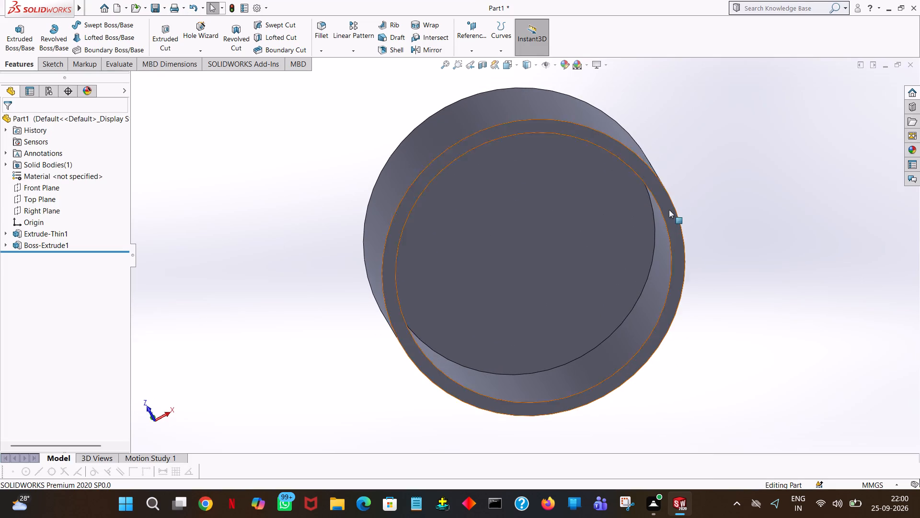
pyautogui.click(21, 33)
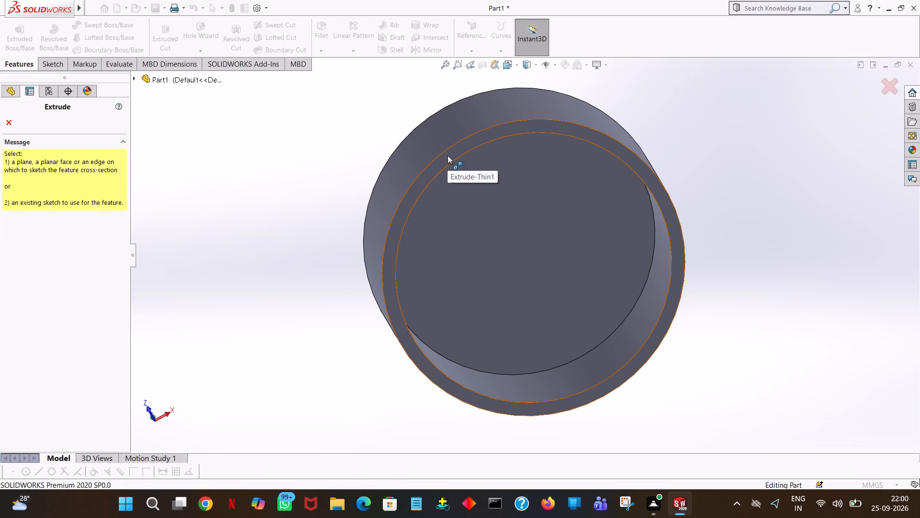
pyautogui.click(13, 120)
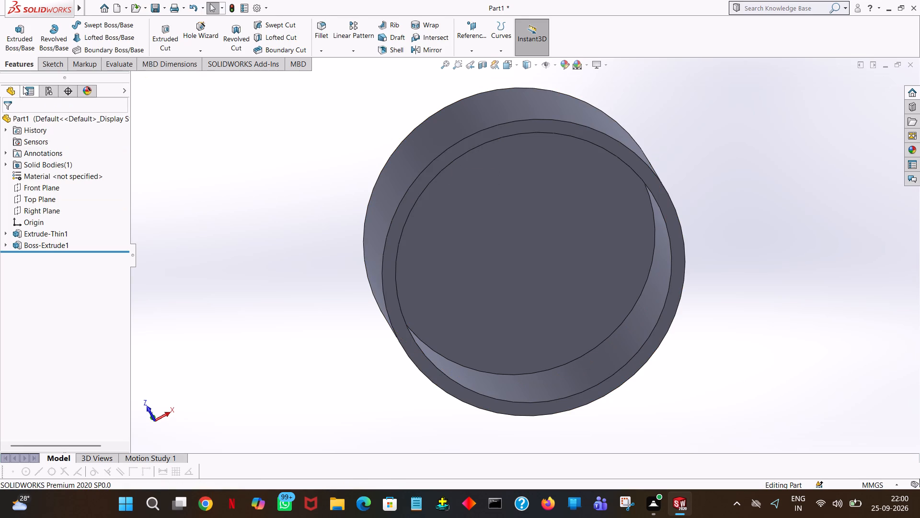
# Create a reference plane parallel to the Top Plane at a flipped offset of 4 mm, beyond the cup's open rim.
pyautogui.click(50, 197)
pyautogui.moveTo(238, 165); pyautogui.dragTo(265, 278, button='middle')
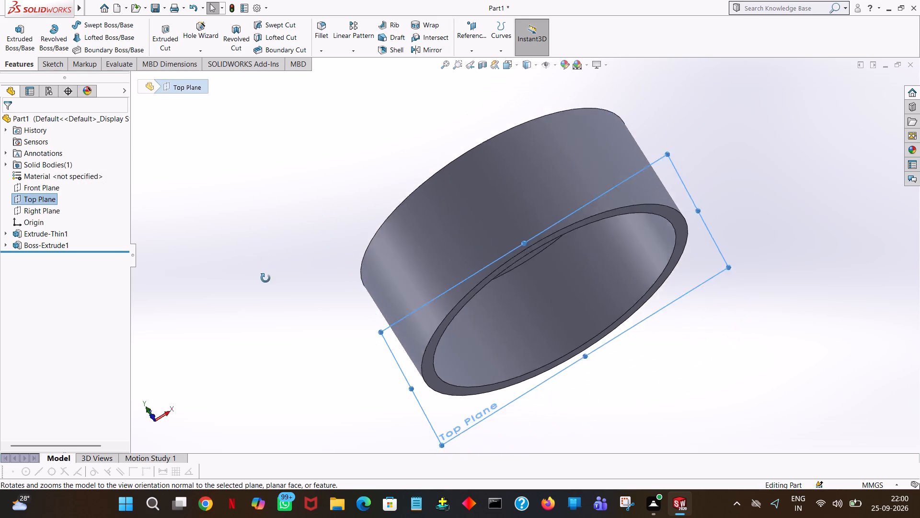
pyautogui.moveTo(265, 278); pyautogui.dragTo(281, 289, button='middle')
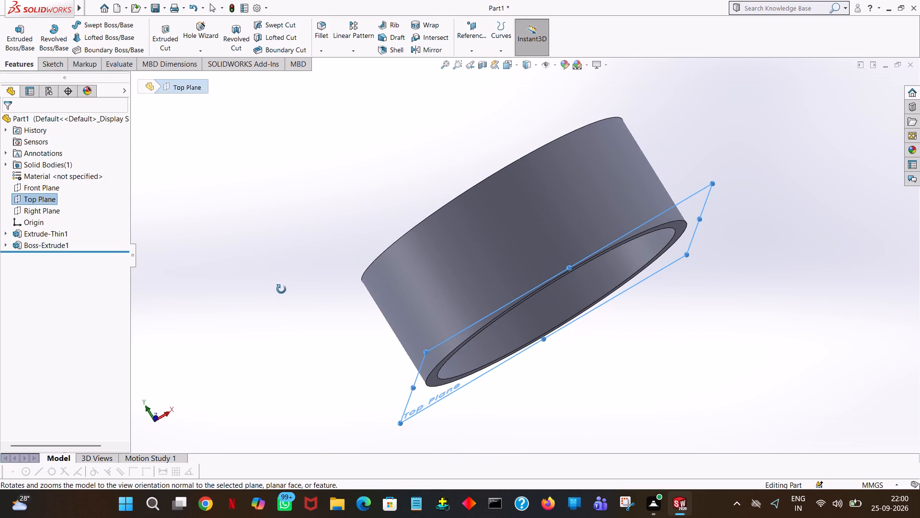
pyautogui.moveTo(281, 289); pyautogui.dragTo(281, 287, button='middle')
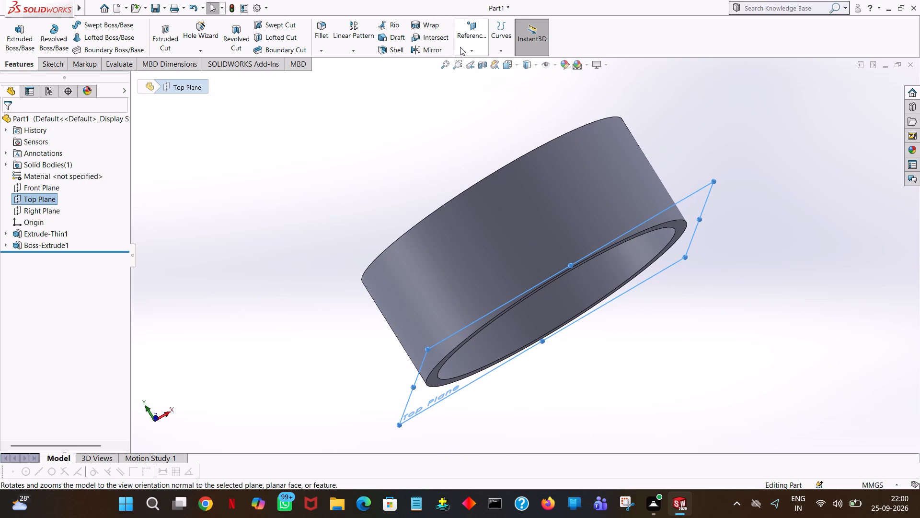
pyautogui.click(471, 52)
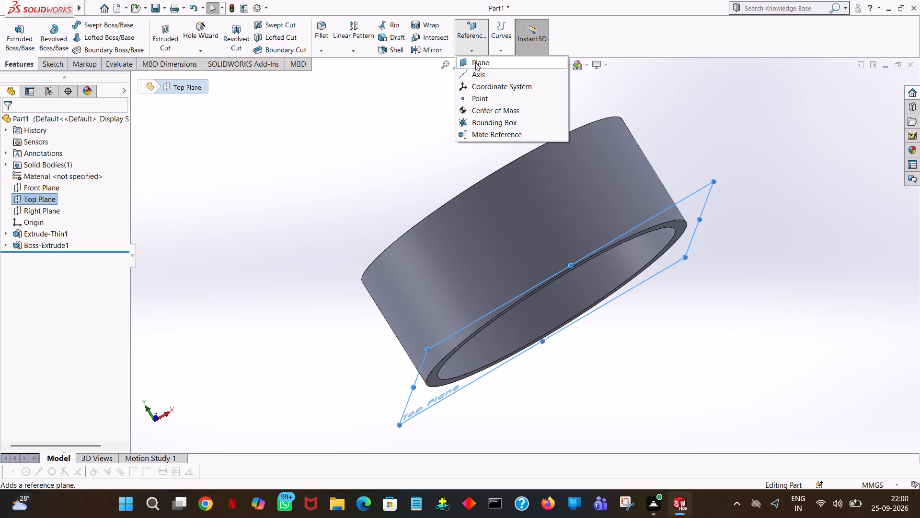
pyautogui.click(476, 62)
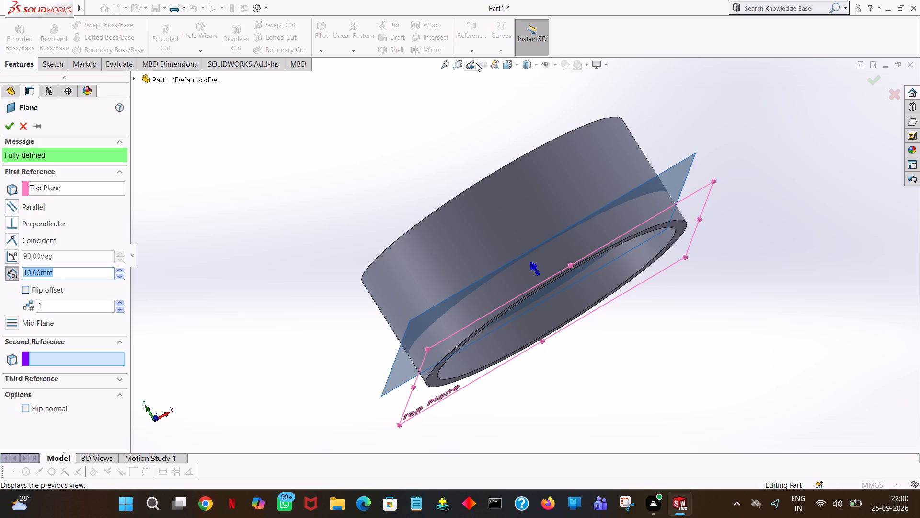
pyautogui.moveTo(485, 172); pyautogui.dragTo(486, 204, button='middle')
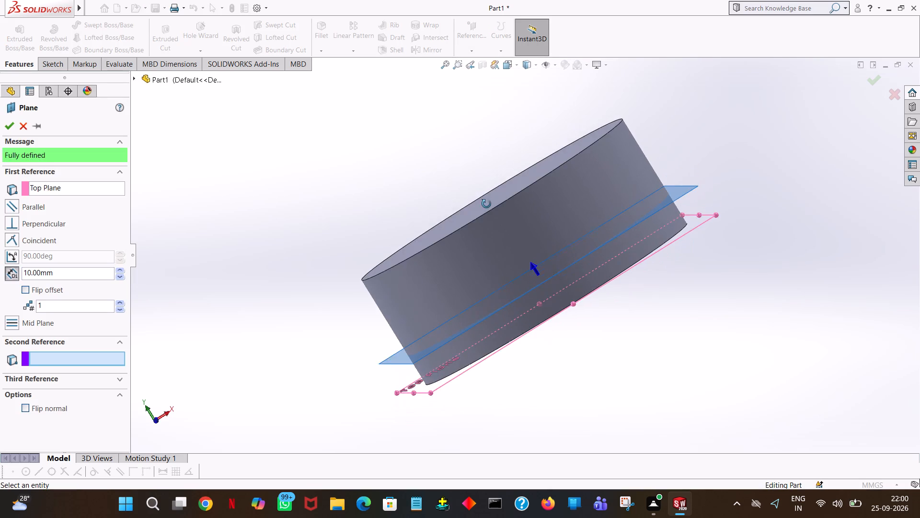
pyautogui.moveTo(486, 204); pyautogui.dragTo(483, 193, button='middle')
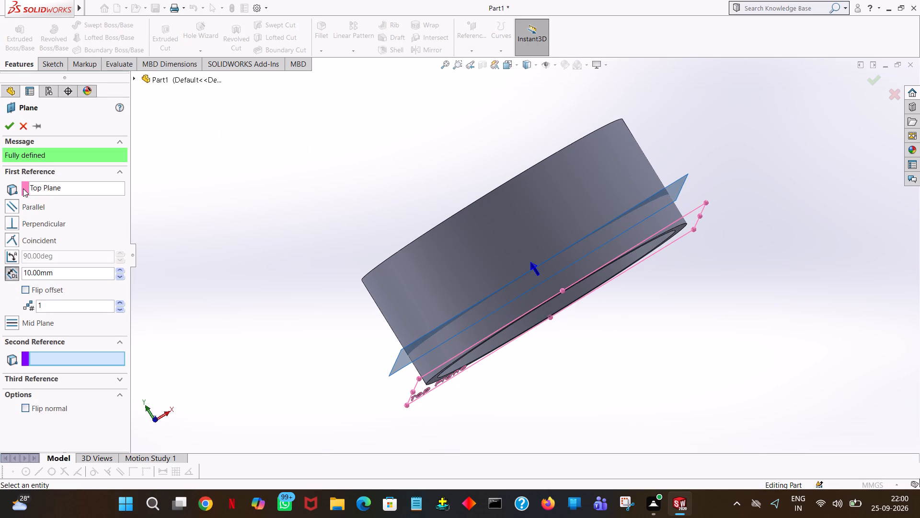
pyautogui.click(24, 290)
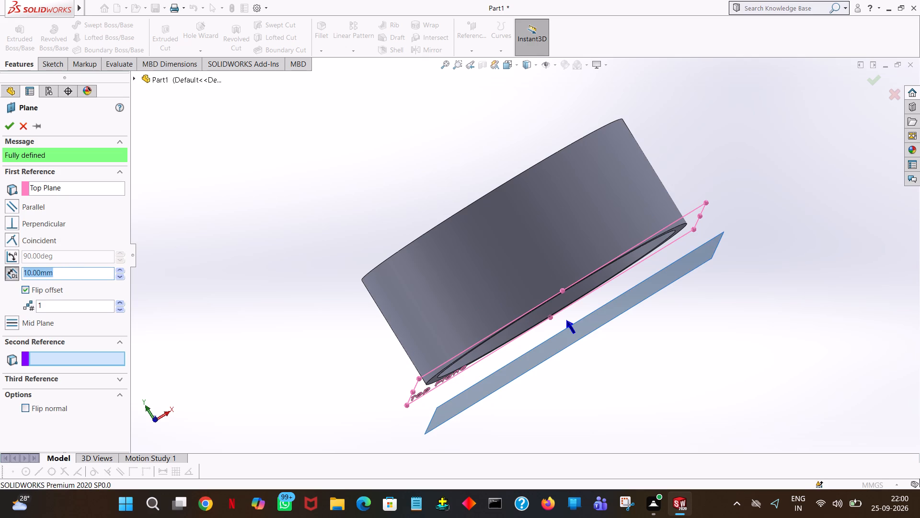
pyautogui.press('4')
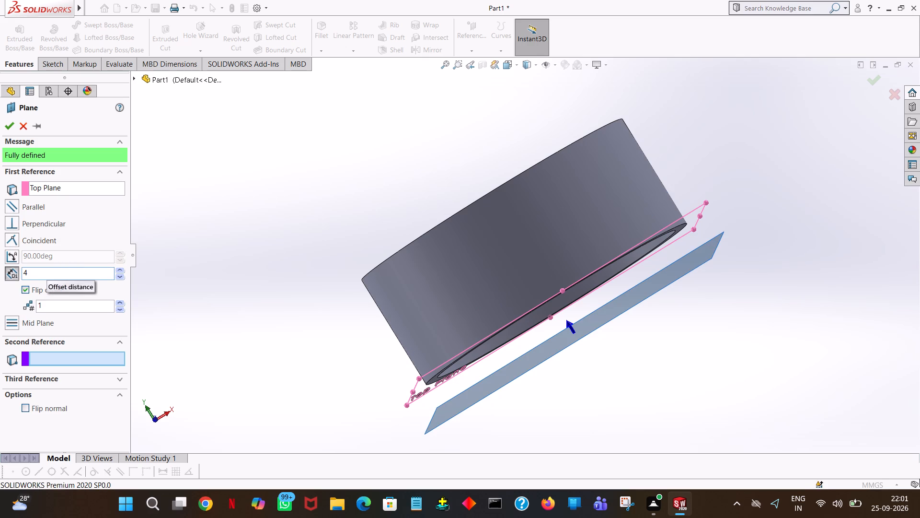
pyautogui.click(268, 155)
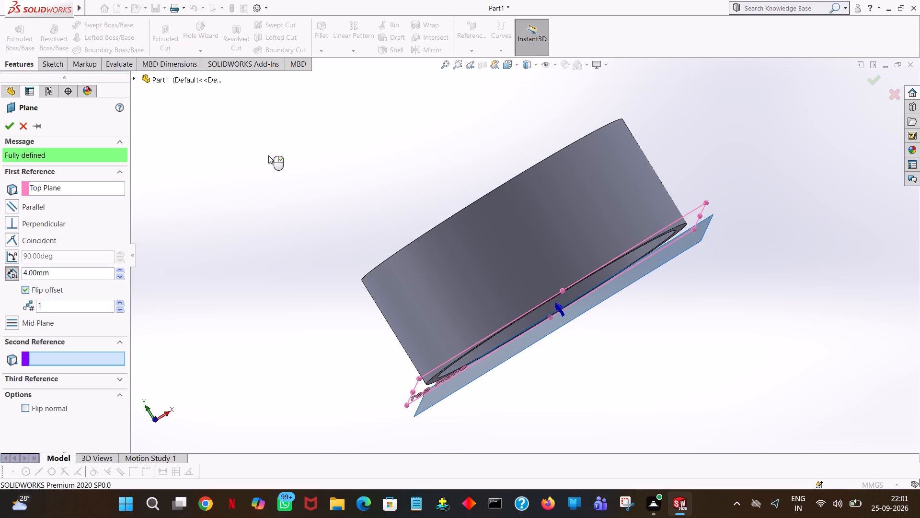
pyautogui.moveTo(295, 159); pyautogui.dragTo(305, 157, button='middle')
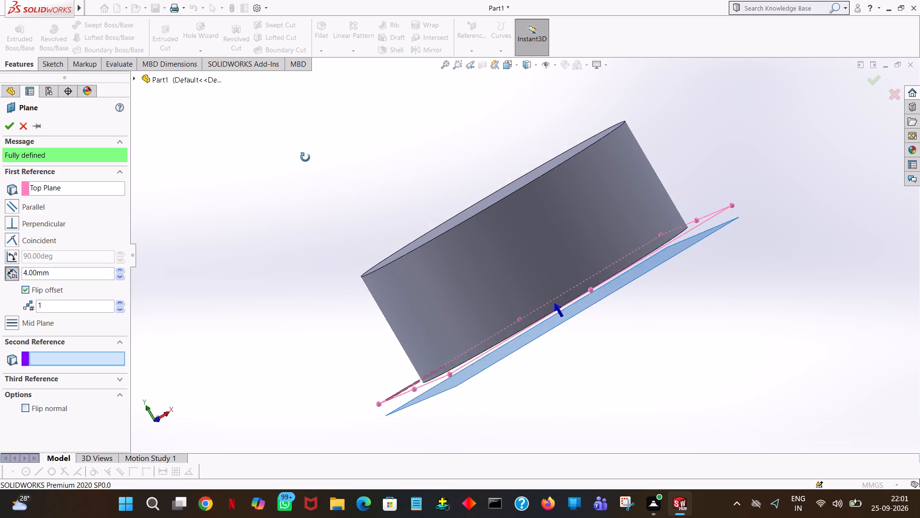
pyautogui.moveTo(305, 157); pyautogui.dragTo(302, 157, button='middle')
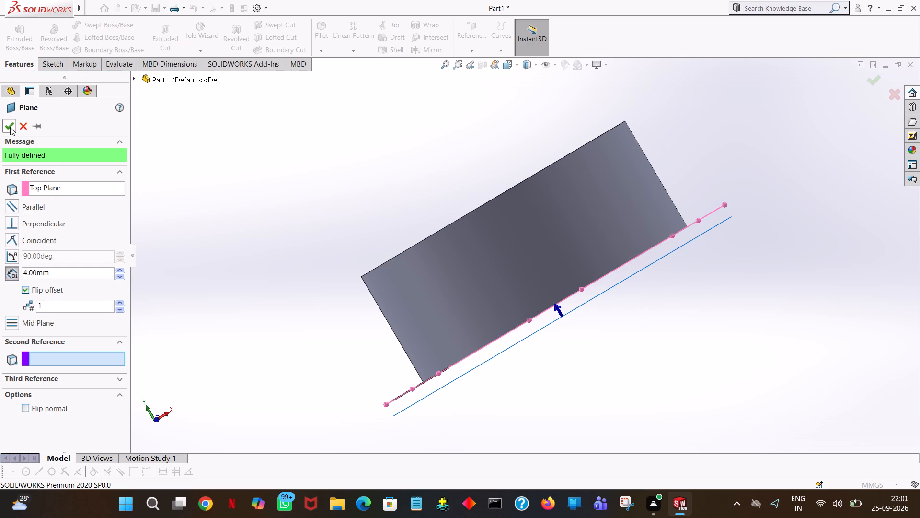
pyautogui.click(10, 127)
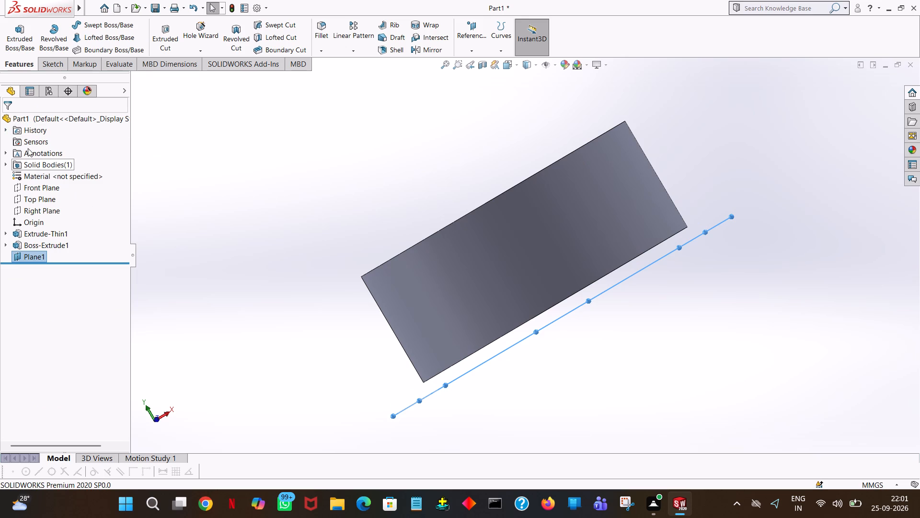
# Sketch an origin-centred circle of 82/2 (41 mm) radius on the offset plane beyond the cup's open rim.
pyautogui.click(18, 257)
pyautogui.click(24, 246)
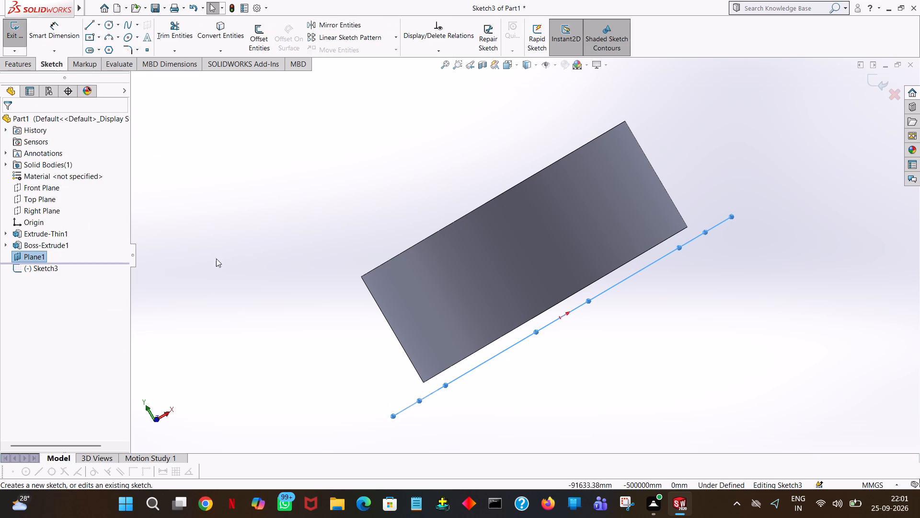
pyautogui.press('space')
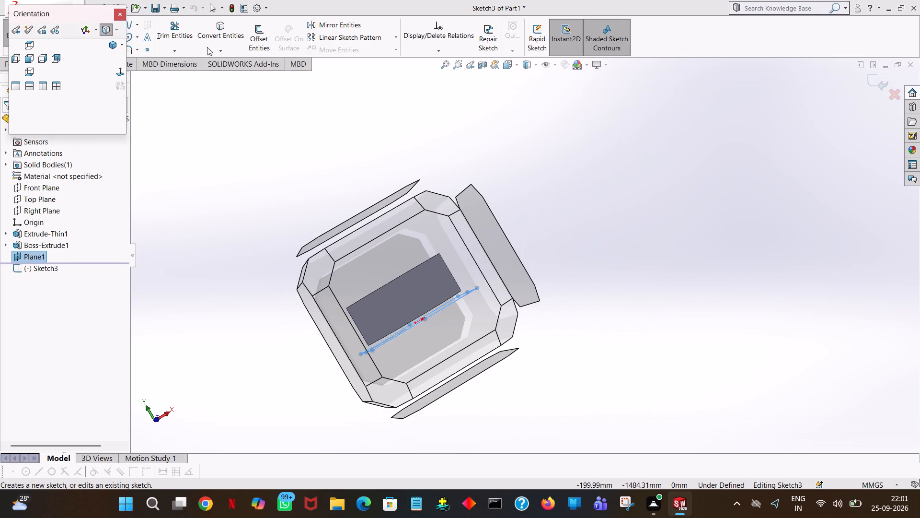
pyautogui.click(120, 74)
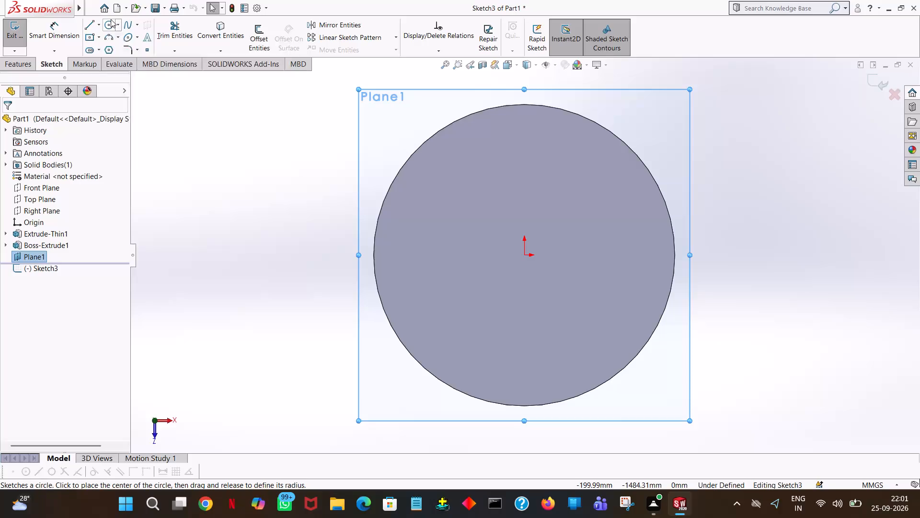
pyautogui.click(110, 25)
pyautogui.click(526, 255)
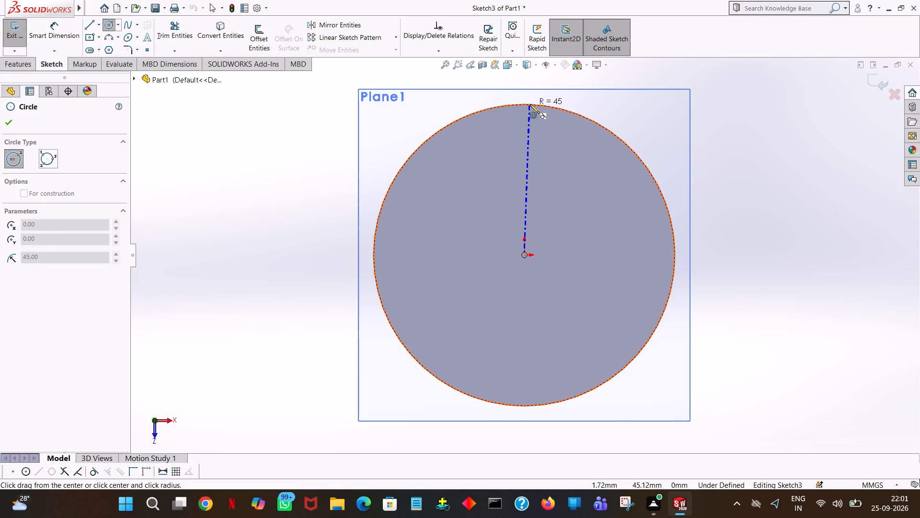
pyautogui.click(529, 131)
pyautogui.write('82/2')
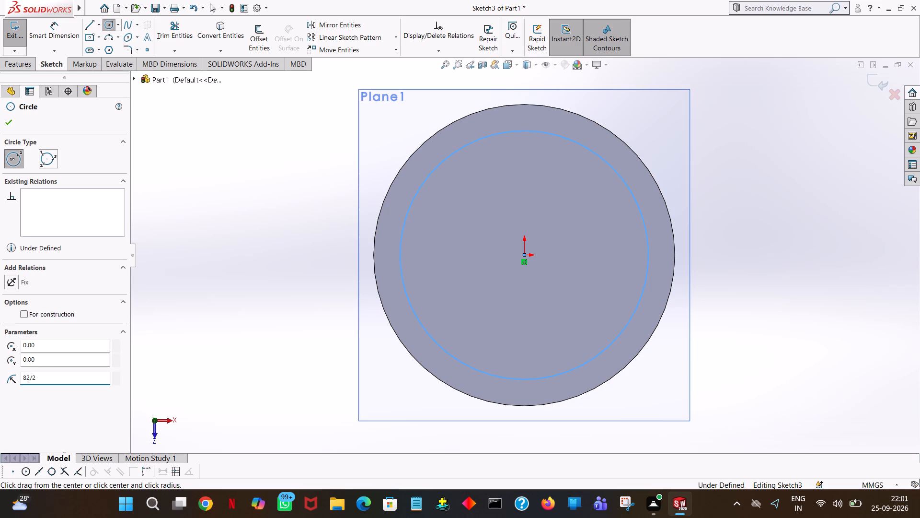
pyautogui.press('Return')
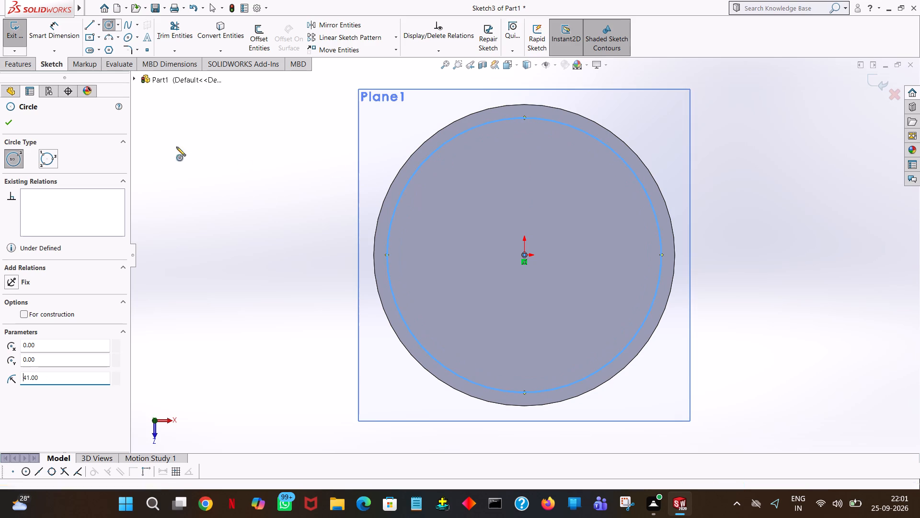
pyautogui.click(2, 121)
# Set up a 4 mm blind extrusion of the 41 mm radius circle toward the cup, merged, with a 30° draft.
pyautogui.moveTo(221, 144); pyautogui.dragTo(235, 197, button='middle')
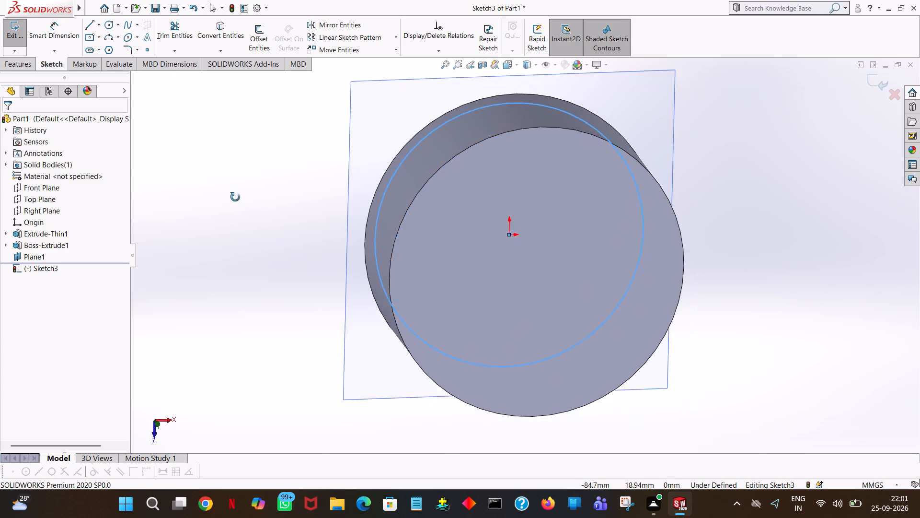
pyautogui.moveTo(235, 197); pyautogui.dragTo(284, 310, button='middle')
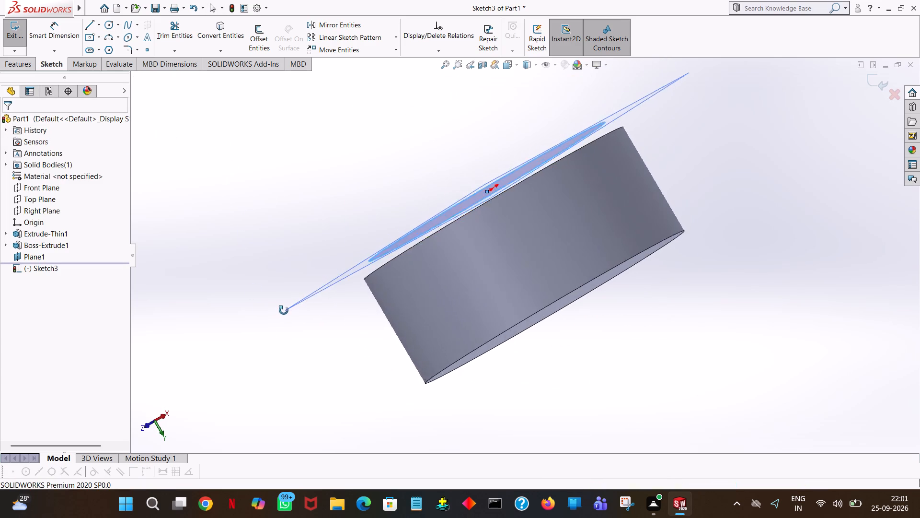
pyautogui.moveTo(284, 310); pyautogui.dragTo(295, 317, button='middle')
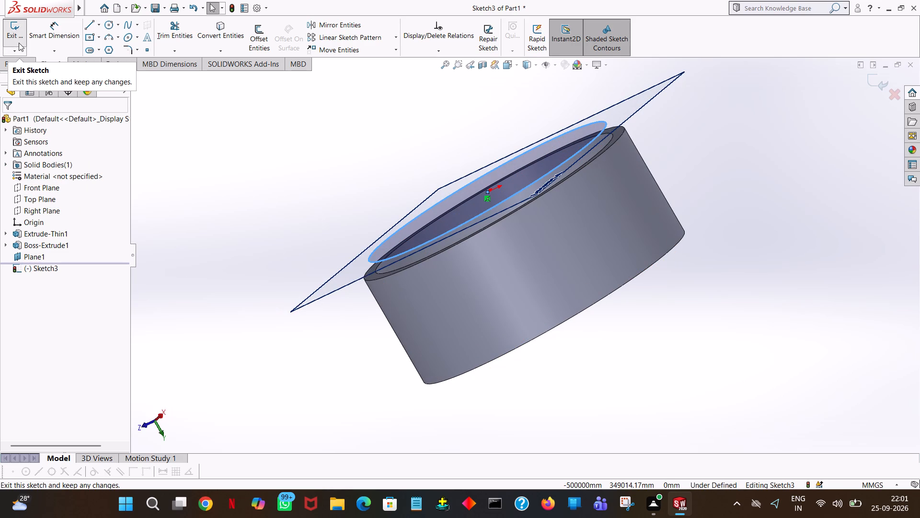
pyautogui.click(24, 62)
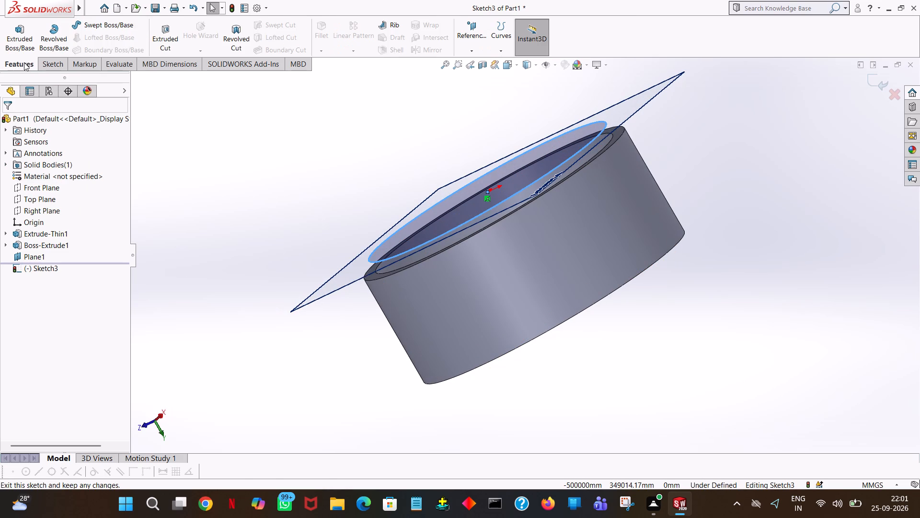
pyautogui.click(30, 35)
pyautogui.moveTo(365, 305); pyautogui.dragTo(379, 273, button='middle')
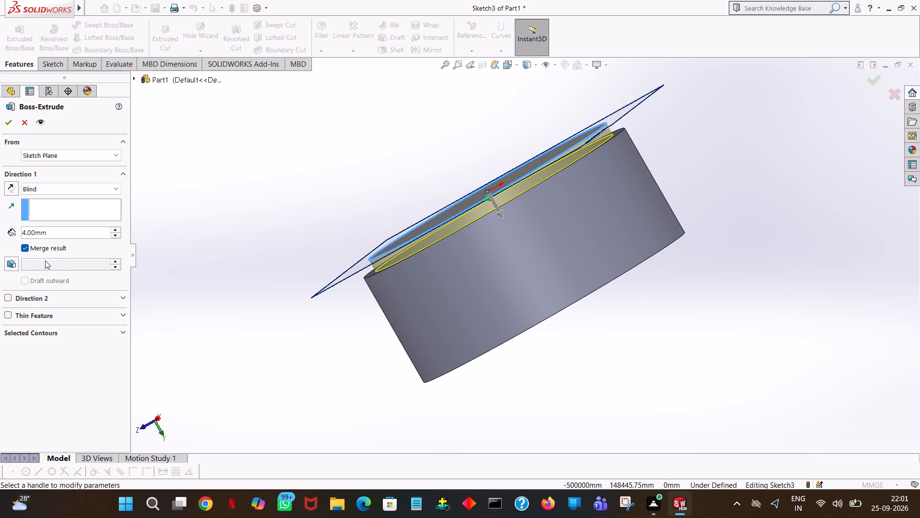
pyautogui.click(12, 262)
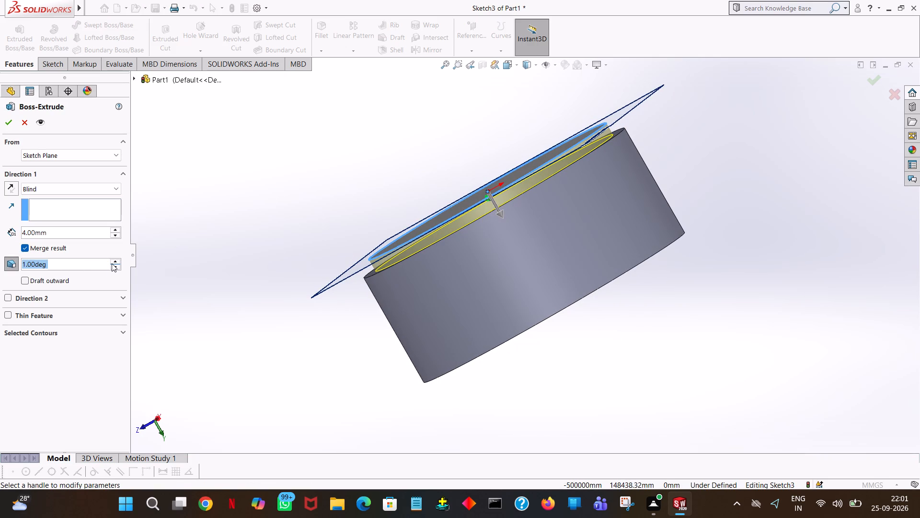
pyautogui.write('30')
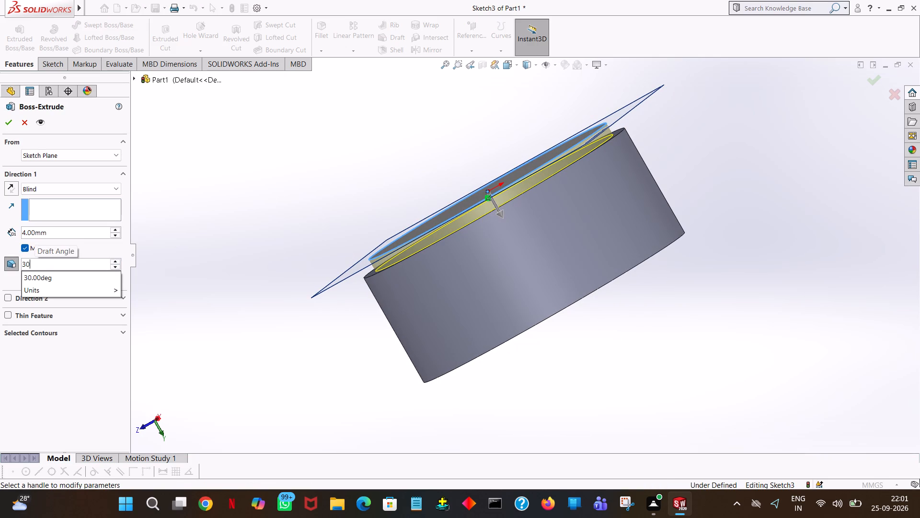
pyautogui.click(253, 154)
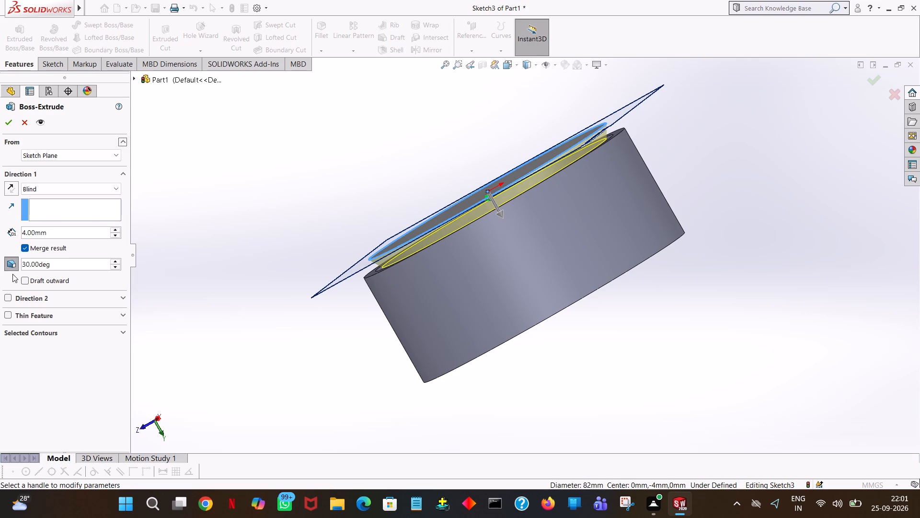
pyautogui.click(15, 189)
pyautogui.click(15, 188)
# Set the extrusion's draft outward so it widens from the offset plane toward the cup's rim.
pyautogui.moveTo(434, 167); pyautogui.dragTo(447, 397, button='middle')
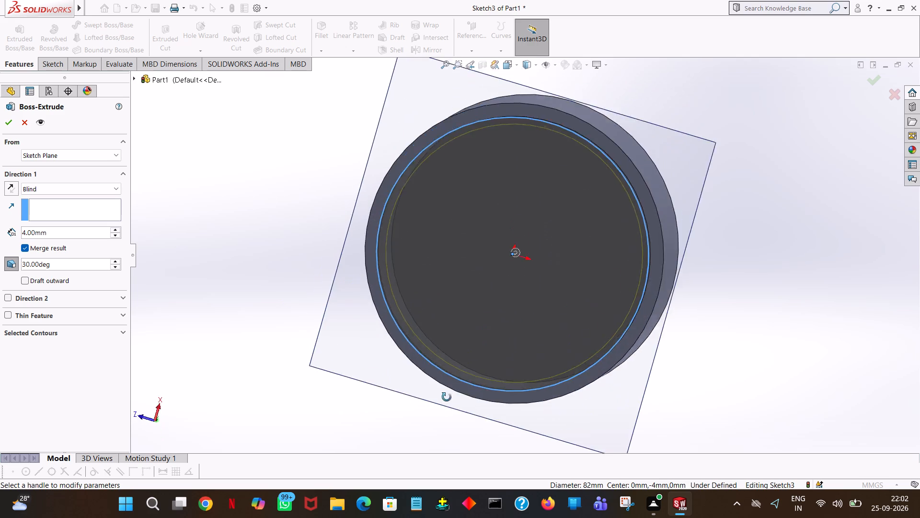
pyautogui.moveTo(447, 397); pyautogui.dragTo(437, 517, button='middle')
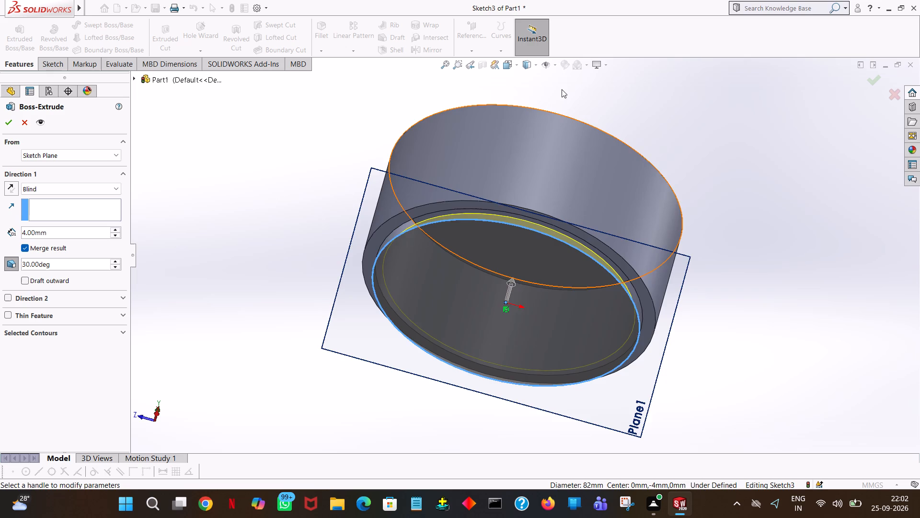
pyautogui.moveTo(557, 91); pyautogui.dragTo(568, 188, button='middle')
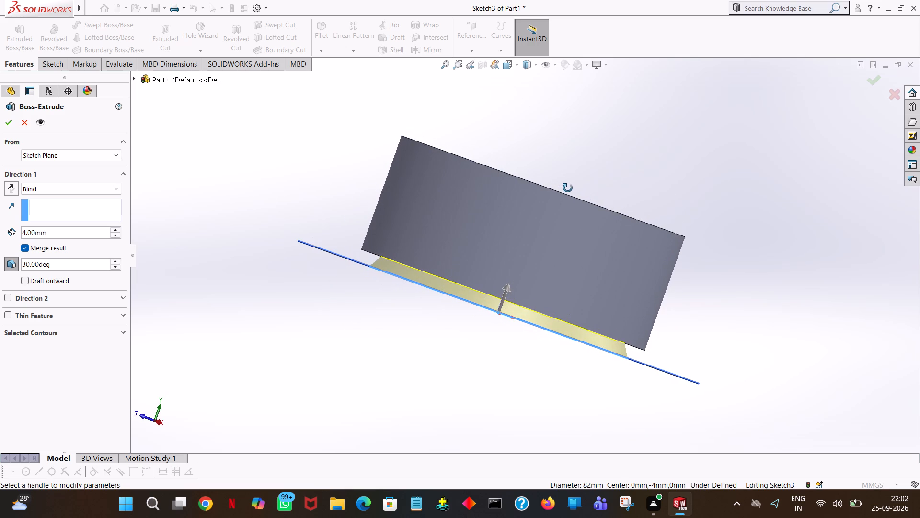
pyautogui.moveTo(568, 188); pyautogui.dragTo(572, 199, button='middle')
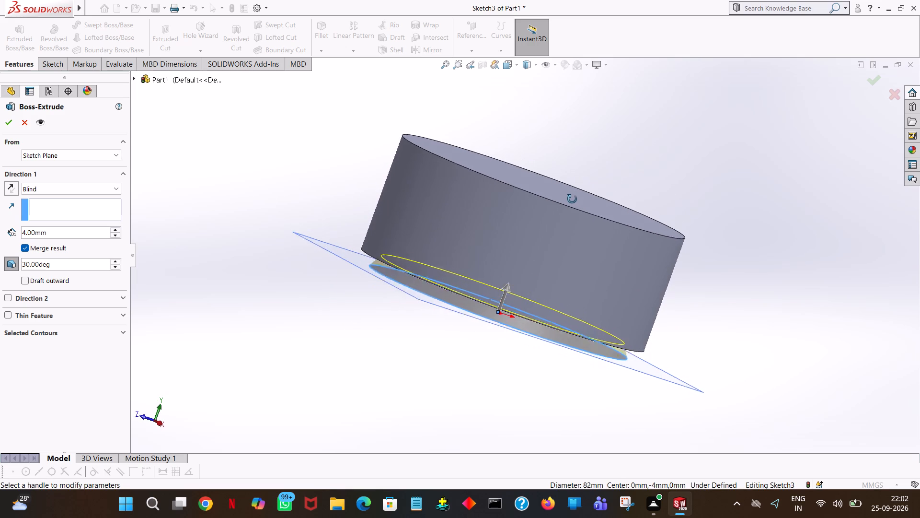
pyautogui.moveTo(572, 199); pyautogui.dragTo(574, 197, button='middle')
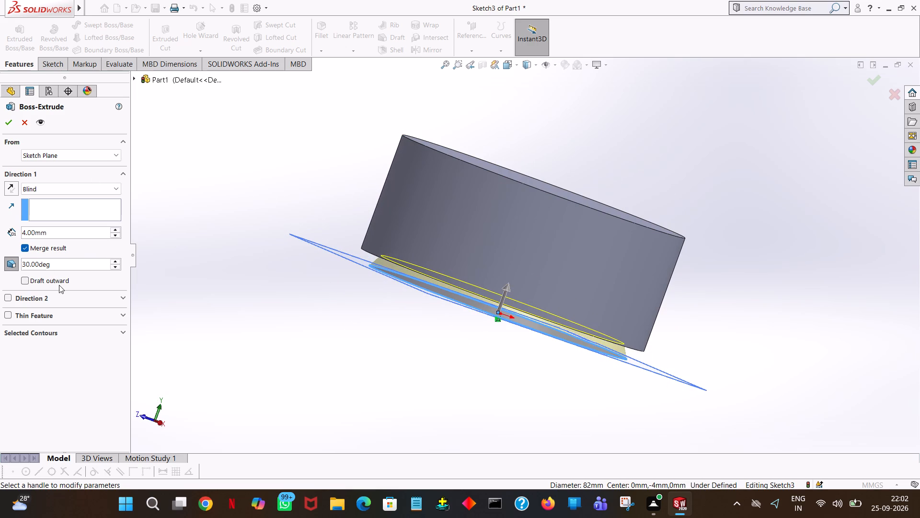
pyautogui.click(26, 281)
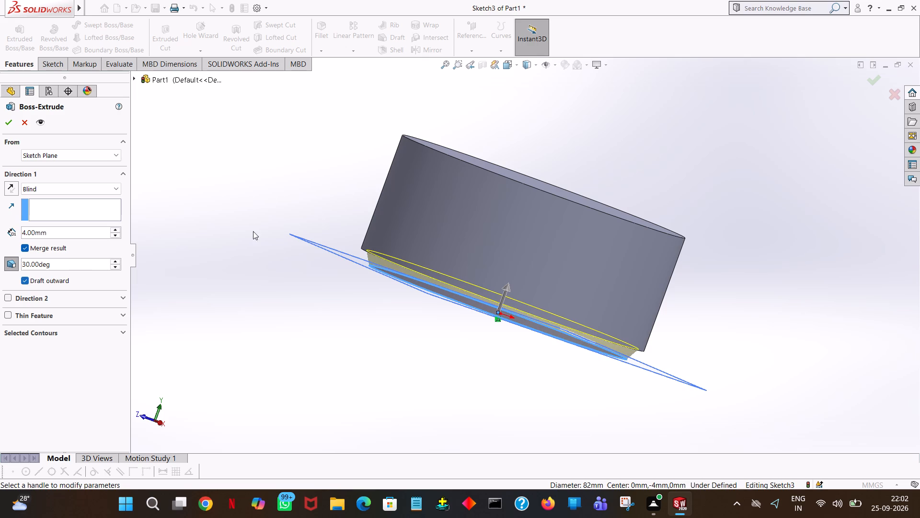
# Examine how the outward-drafted extrusion preview meets the cup's open rim from several angles.
pyautogui.moveTo(297, 181); pyautogui.dragTo(348, 187, button='middle')
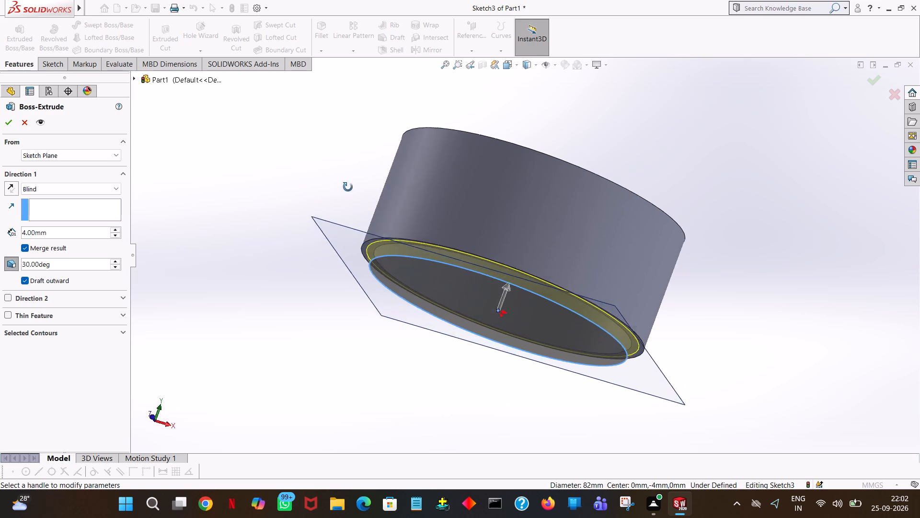
pyautogui.moveTo(348, 187); pyautogui.dragTo(379, 86, button='middle')
pyautogui.moveTo(362, 40); pyautogui.dragTo(357, 25, button='middle')
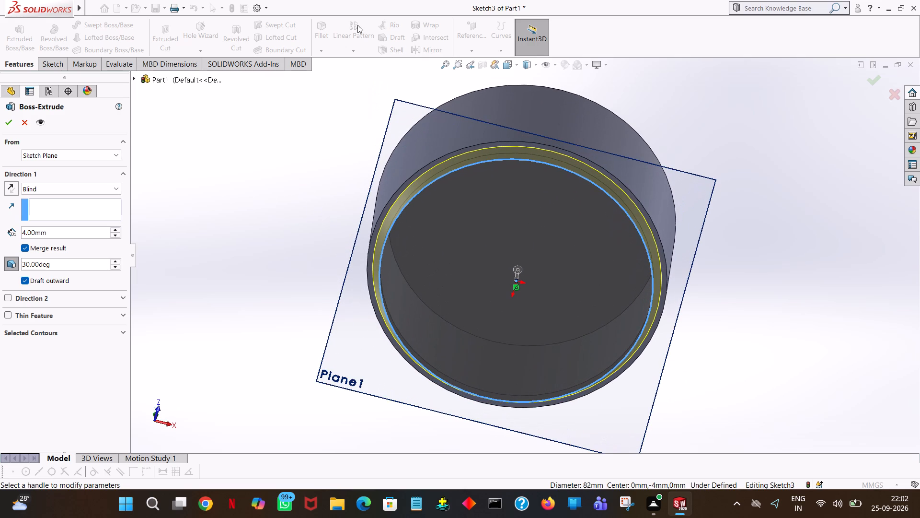
pyautogui.moveTo(357, 25); pyautogui.dragTo(357, 25, button='middle')
pyautogui.moveTo(701, 164); pyautogui.dragTo(708, 96, button='middle')
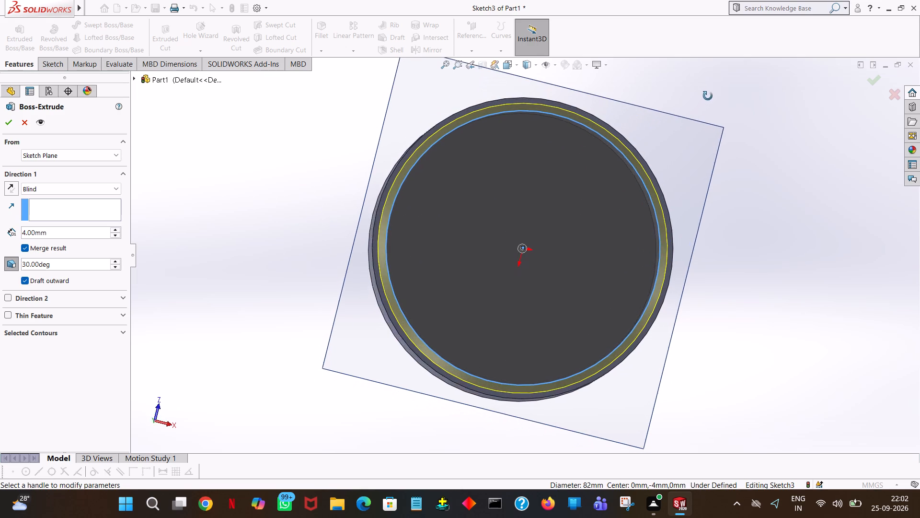
pyautogui.moveTo(708, 96); pyautogui.dragTo(710, 121, button='middle')
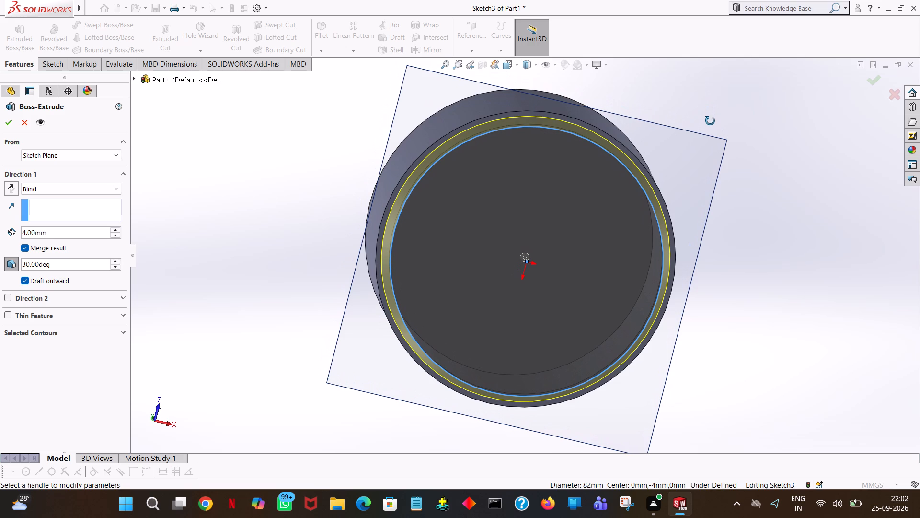
pyautogui.moveTo(710, 121); pyautogui.dragTo(706, 145, button='middle')
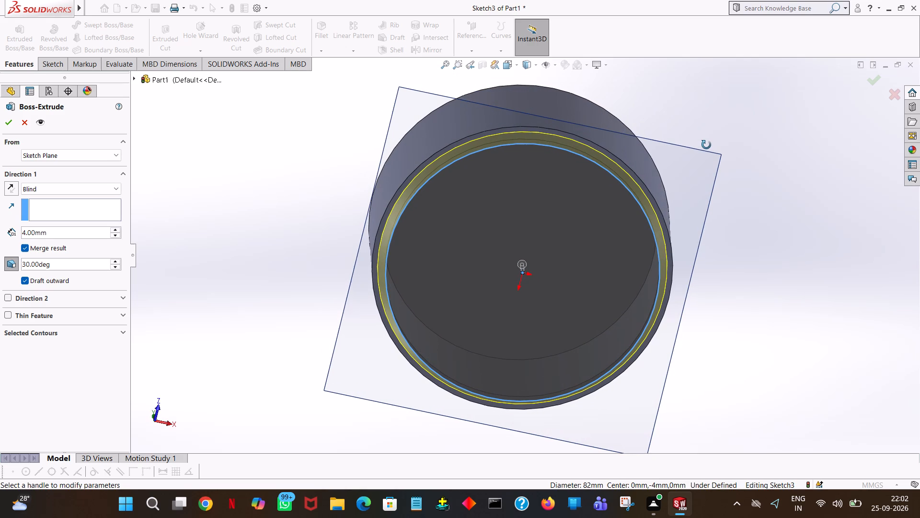
pyautogui.moveTo(706, 145); pyautogui.dragTo(705, 164, button='middle')
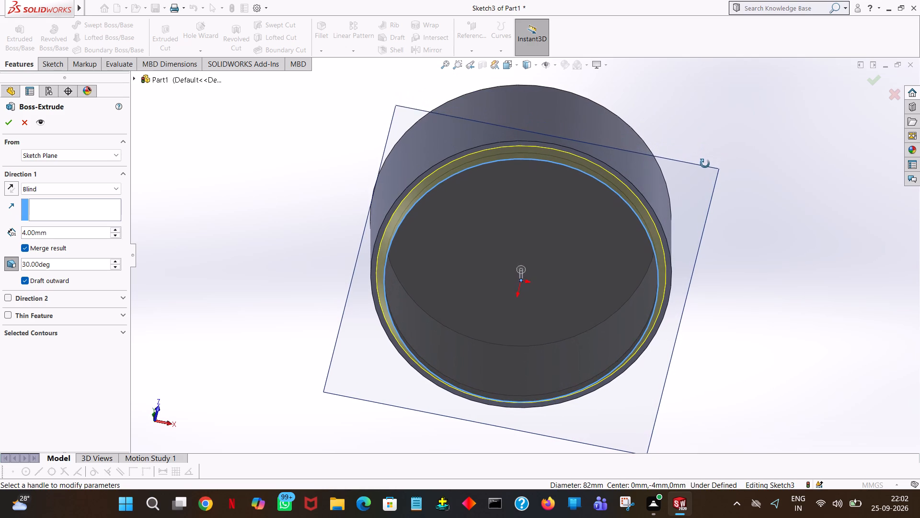
pyautogui.moveTo(705, 164); pyautogui.dragTo(711, 144, button='middle')
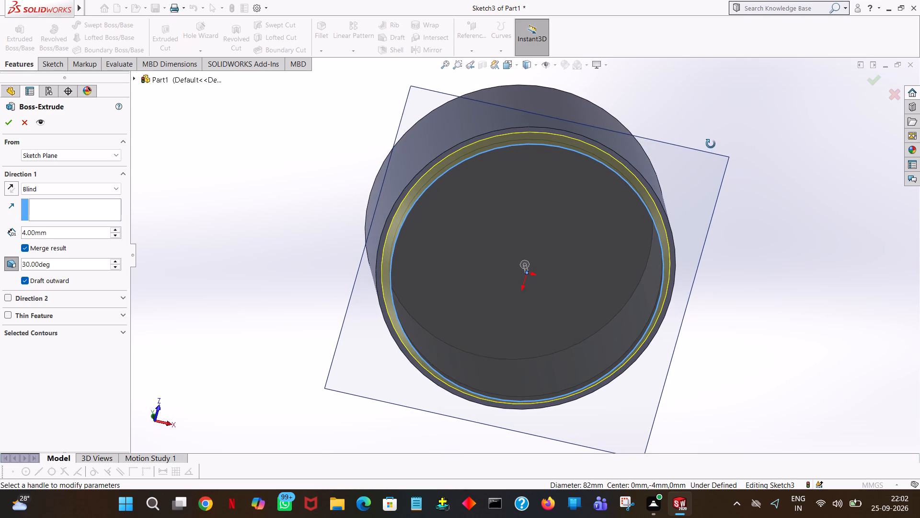
pyautogui.moveTo(711, 144); pyautogui.dragTo(687, 351, button='middle')
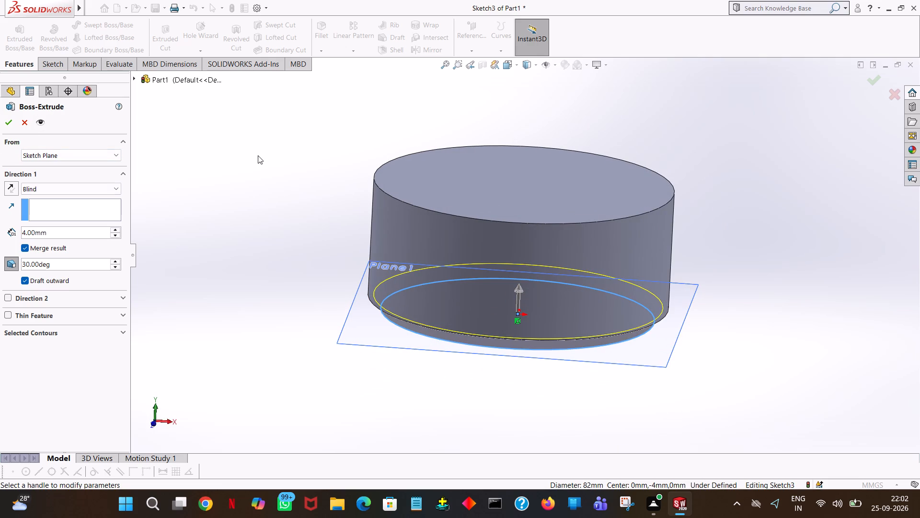
pyautogui.moveTo(294, 162); pyautogui.dragTo(331, 59, button='middle')
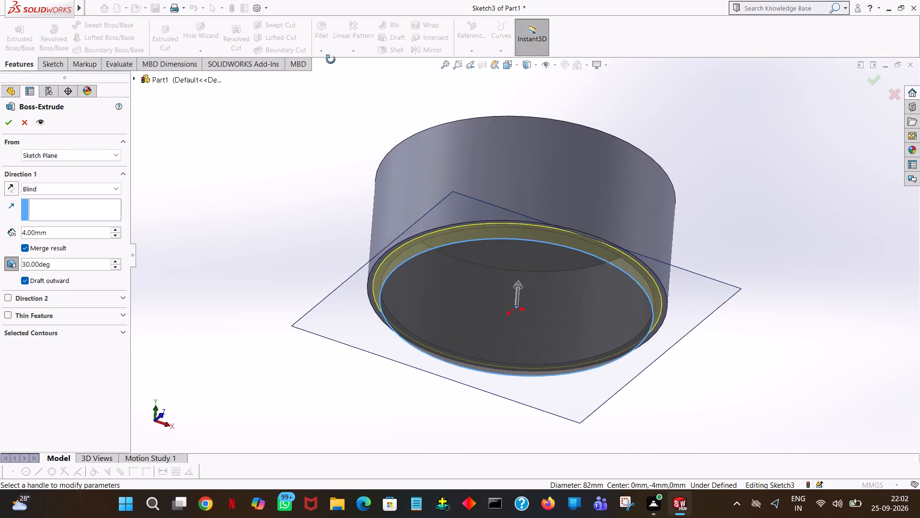
pyautogui.moveTo(331, 59); pyautogui.dragTo(339, 0, button='middle')
pyautogui.moveTo(331, 118); pyautogui.dragTo(331, 100, button='middle')
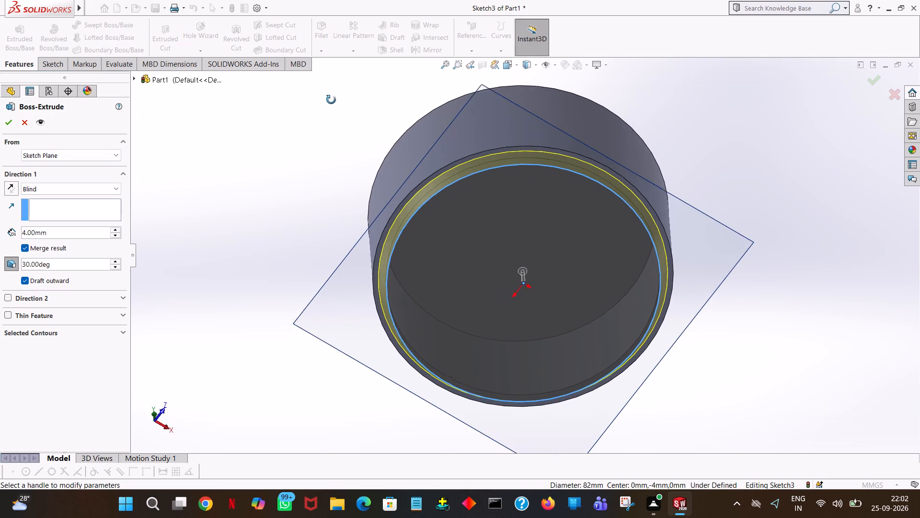
pyautogui.moveTo(331, 100); pyautogui.dragTo(335, 92, button='middle')
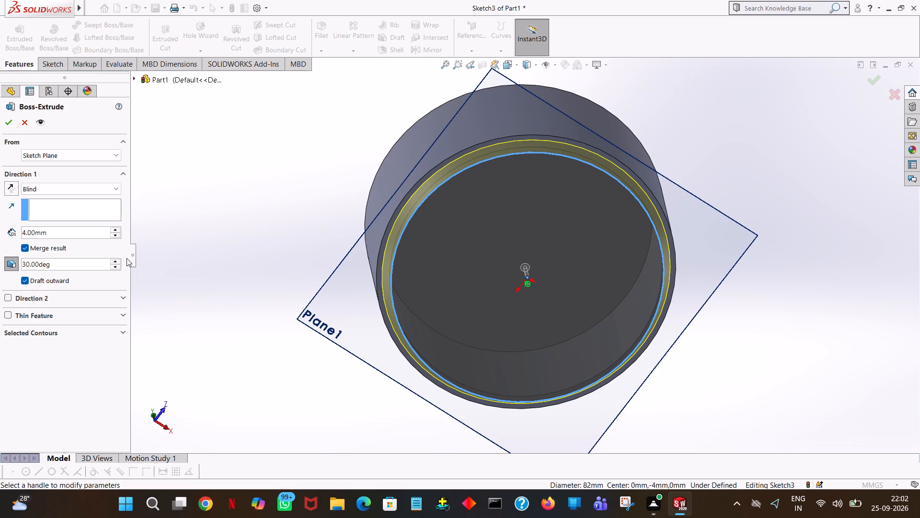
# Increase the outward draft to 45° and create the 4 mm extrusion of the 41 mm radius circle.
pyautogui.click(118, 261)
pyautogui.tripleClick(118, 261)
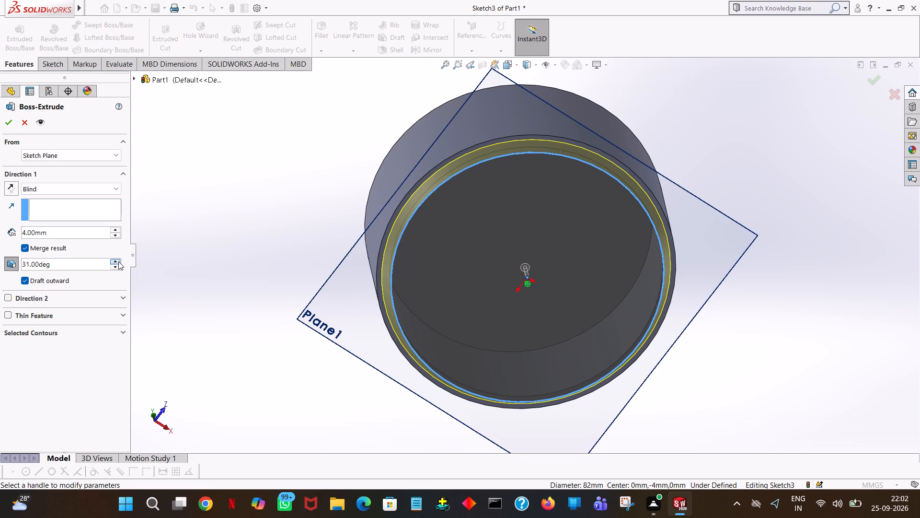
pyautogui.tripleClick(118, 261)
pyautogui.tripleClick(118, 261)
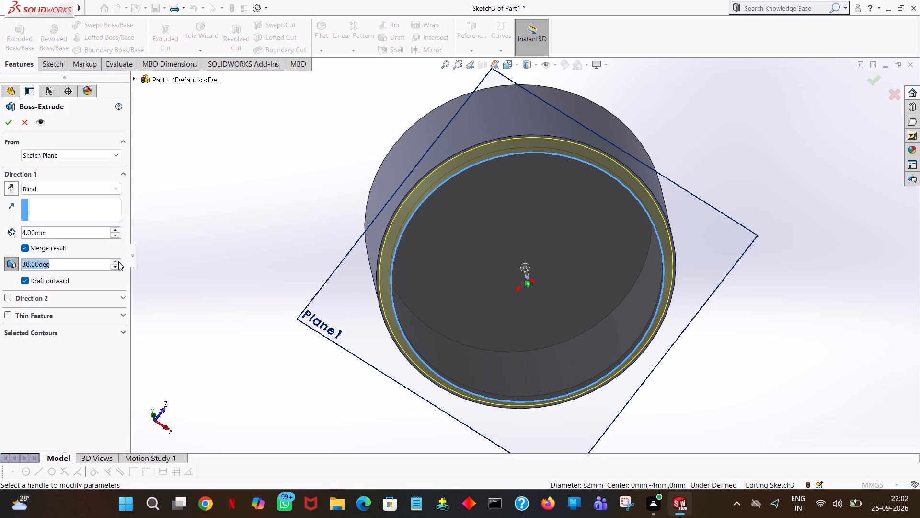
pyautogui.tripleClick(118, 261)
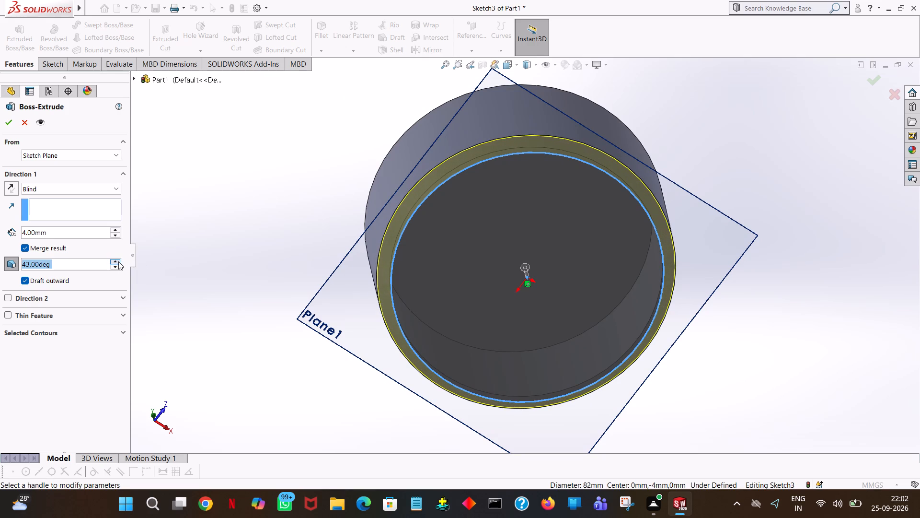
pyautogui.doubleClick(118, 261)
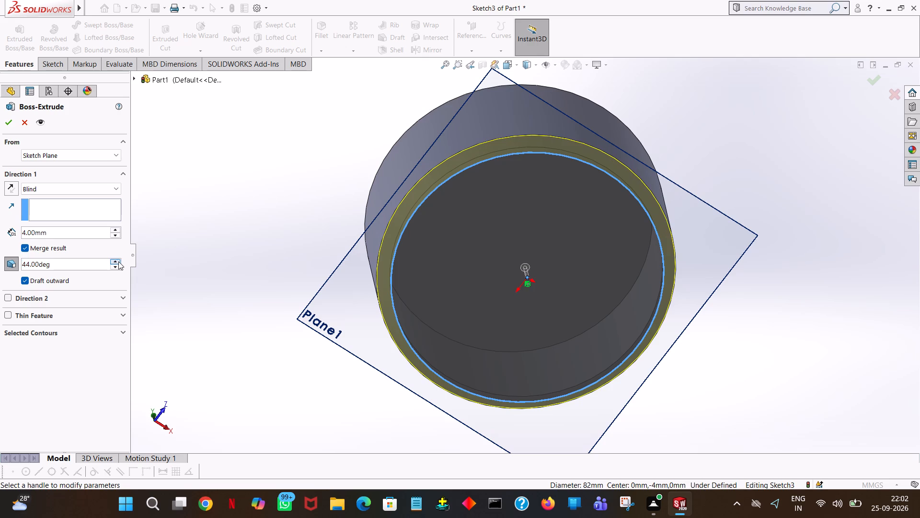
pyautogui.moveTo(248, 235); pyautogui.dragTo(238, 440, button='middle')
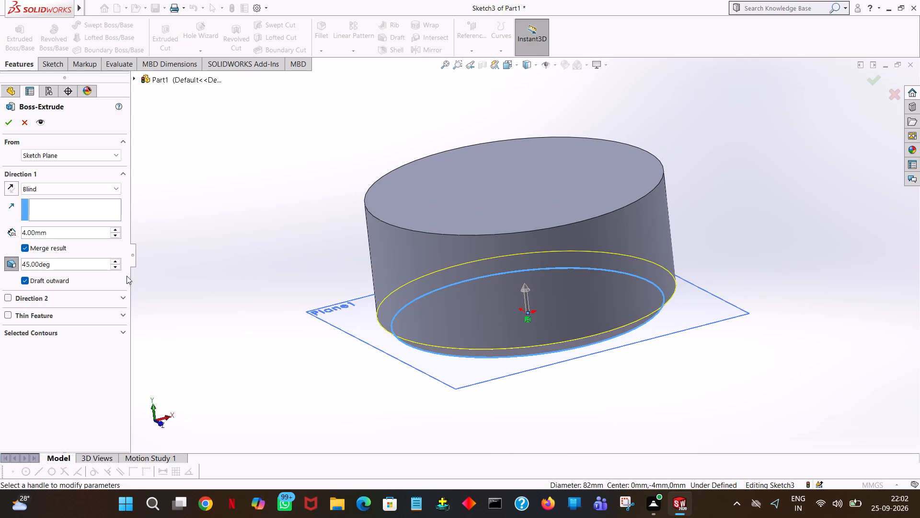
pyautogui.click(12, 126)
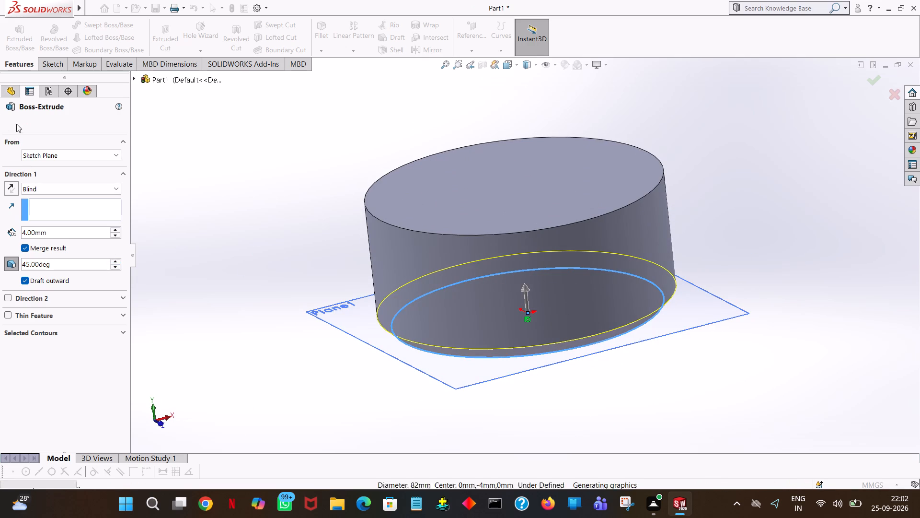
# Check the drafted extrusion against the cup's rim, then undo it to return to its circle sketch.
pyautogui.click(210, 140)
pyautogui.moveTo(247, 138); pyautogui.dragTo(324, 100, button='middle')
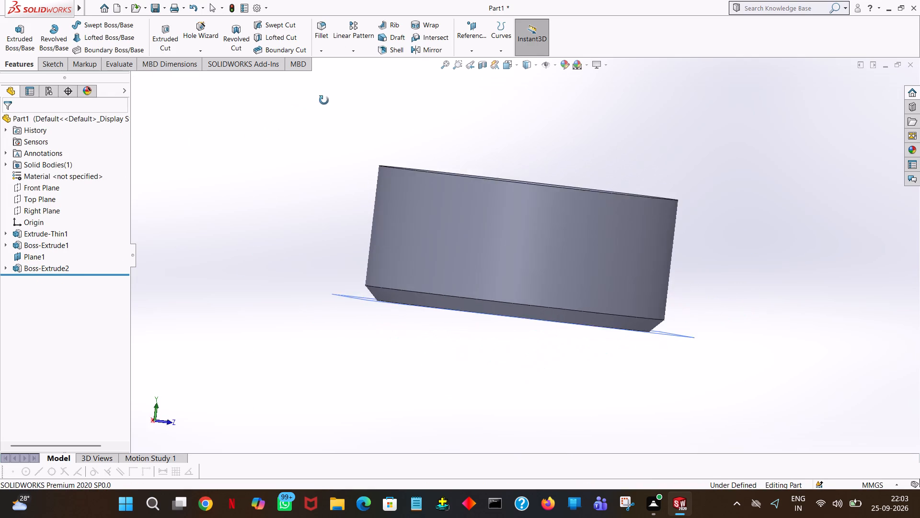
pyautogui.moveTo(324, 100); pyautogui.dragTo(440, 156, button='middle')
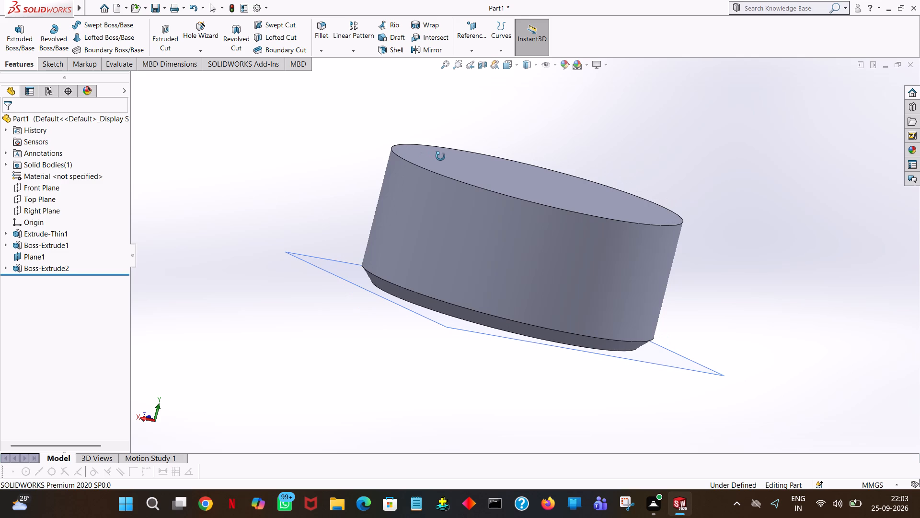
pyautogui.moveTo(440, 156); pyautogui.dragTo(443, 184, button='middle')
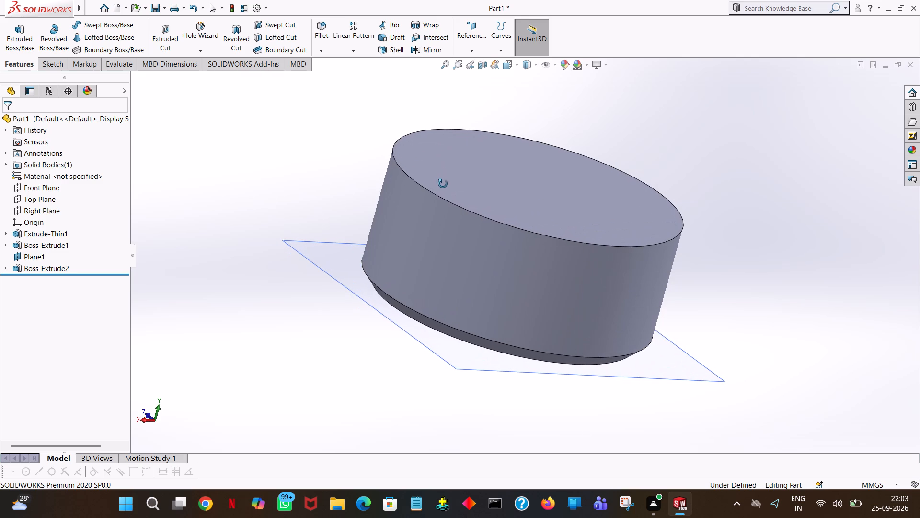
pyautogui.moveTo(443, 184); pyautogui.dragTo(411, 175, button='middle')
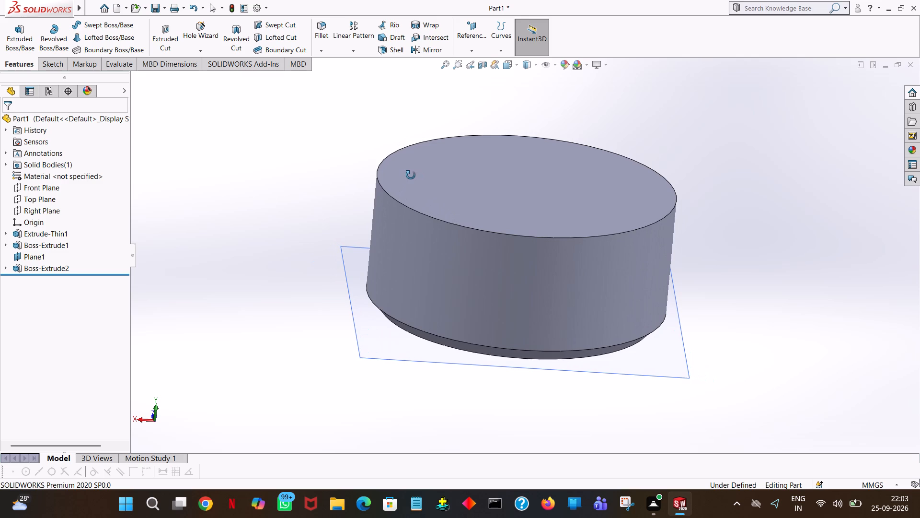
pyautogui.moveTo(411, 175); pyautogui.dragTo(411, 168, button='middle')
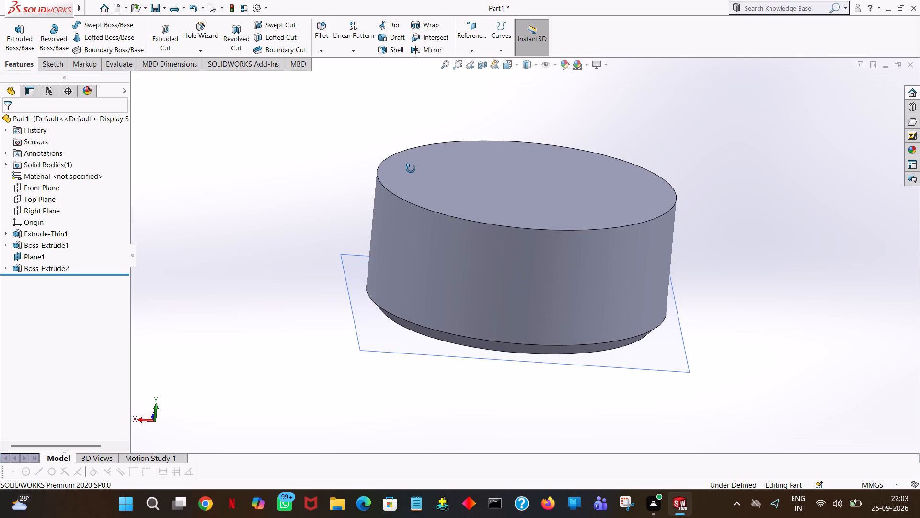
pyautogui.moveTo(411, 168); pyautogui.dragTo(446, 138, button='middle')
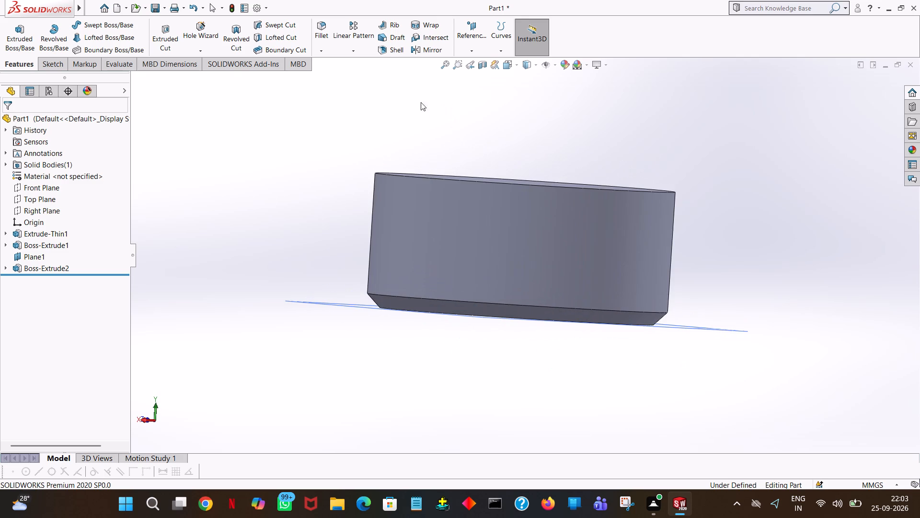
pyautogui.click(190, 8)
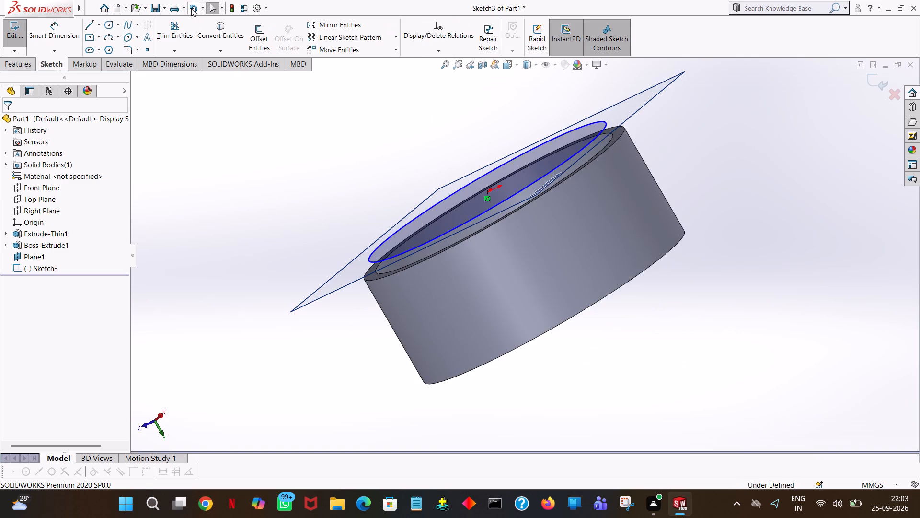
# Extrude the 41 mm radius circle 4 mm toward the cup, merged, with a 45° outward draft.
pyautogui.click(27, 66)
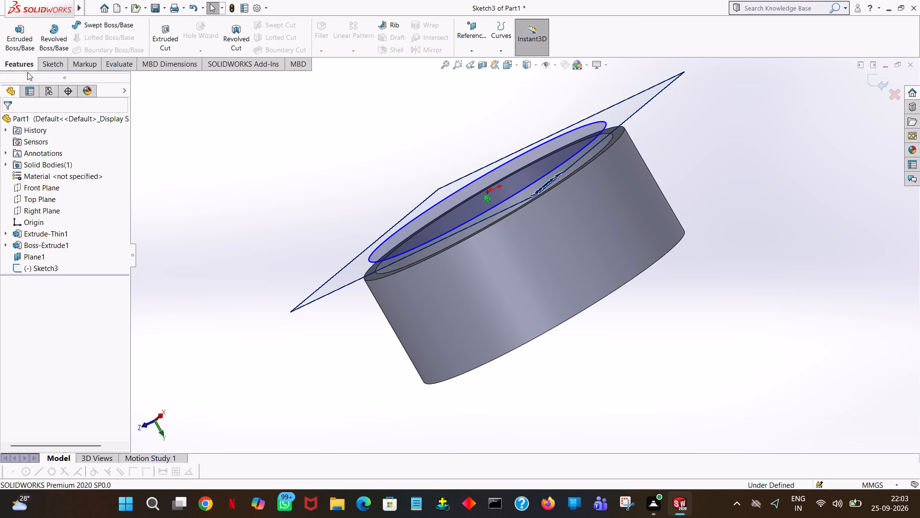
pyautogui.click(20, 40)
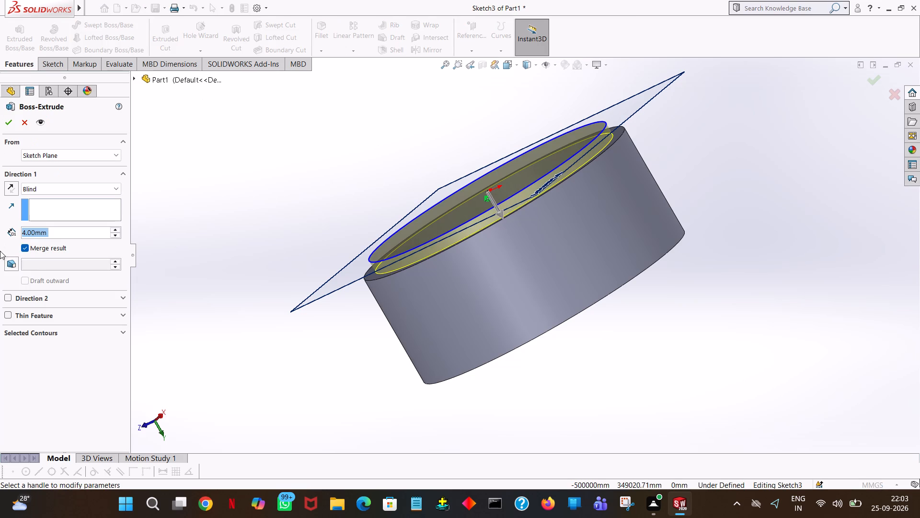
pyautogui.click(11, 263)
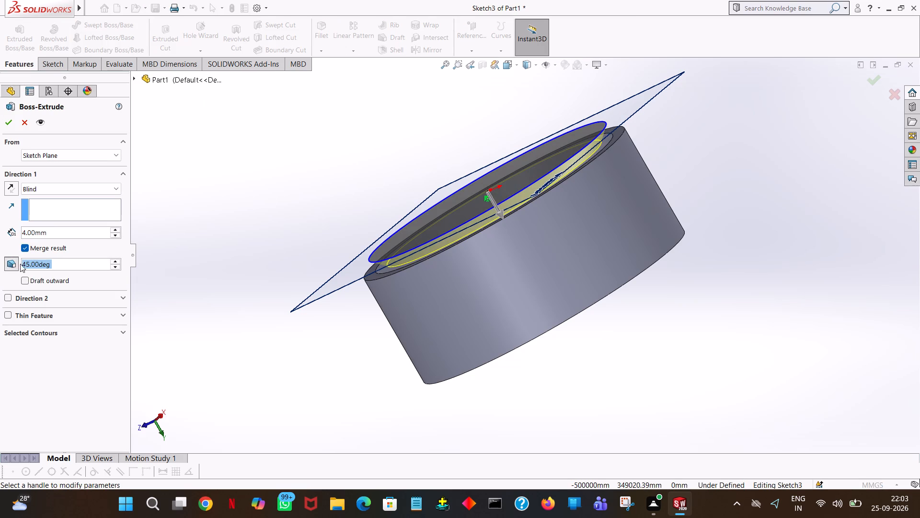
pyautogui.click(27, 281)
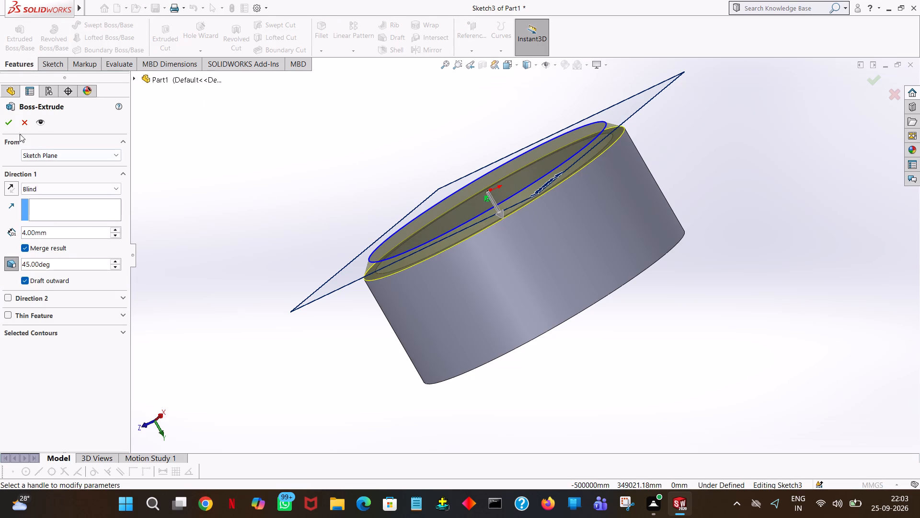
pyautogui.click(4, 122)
# Examine the outward-drafted band between the offset plane and the cup's rim from several angles.
pyautogui.moveTo(375, 184); pyautogui.dragTo(375, 164, button='middle')
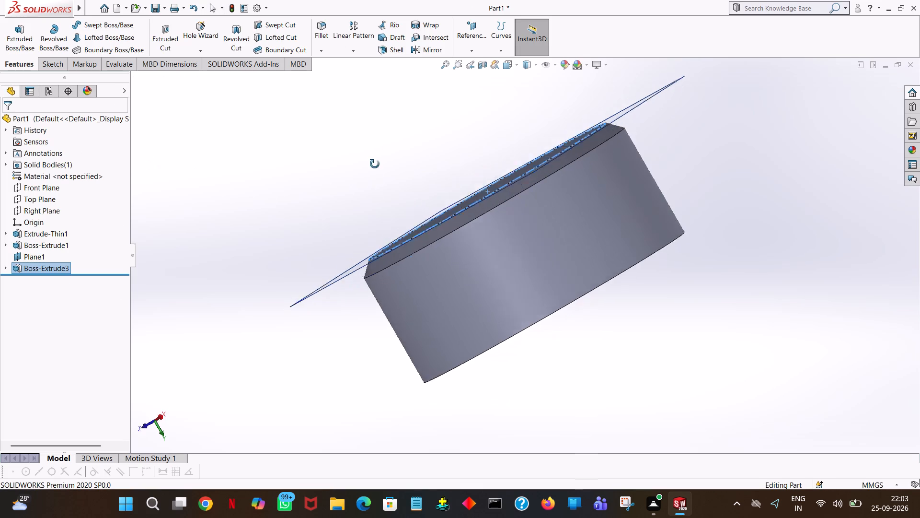
pyautogui.moveTo(375, 164); pyautogui.dragTo(390, 0, button='middle')
pyautogui.moveTo(711, 331); pyautogui.dragTo(708, 90, button='middle')
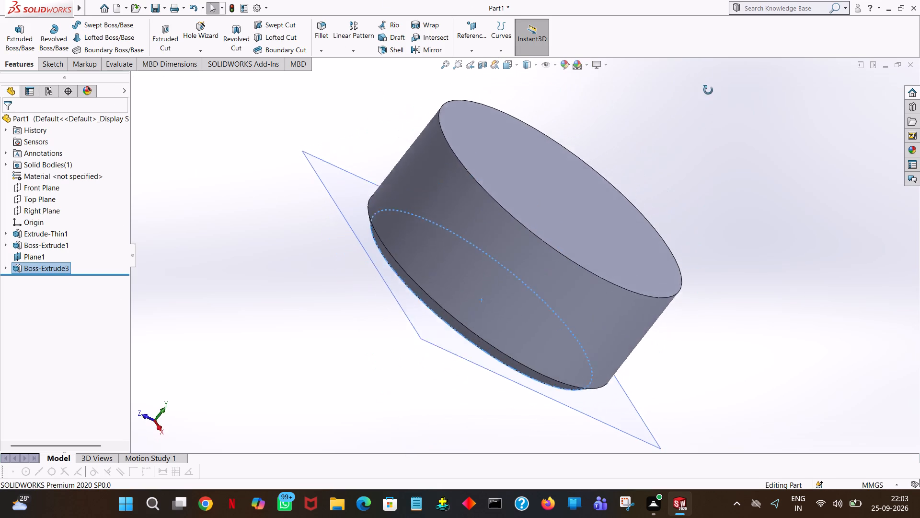
pyautogui.moveTo(708, 90); pyautogui.dragTo(682, 0, button='middle')
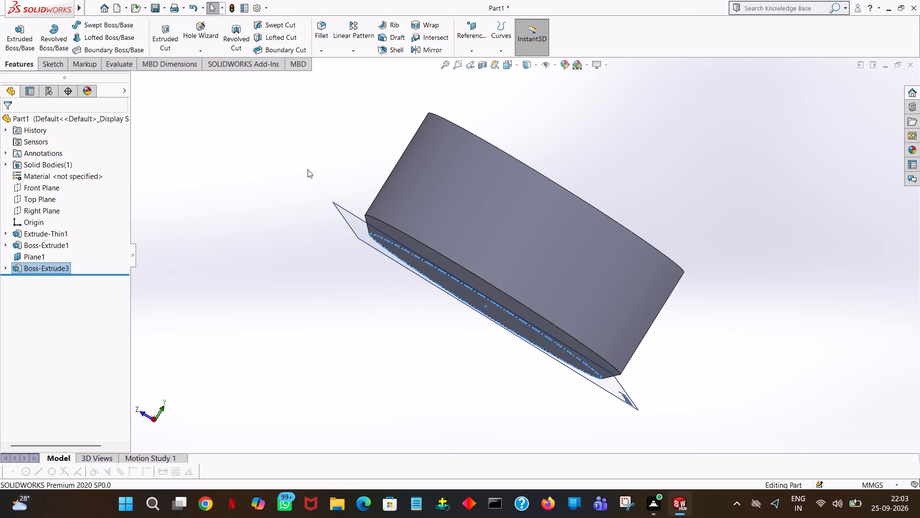
pyautogui.moveTo(327, 169); pyautogui.dragTo(210, 68, button='middle')
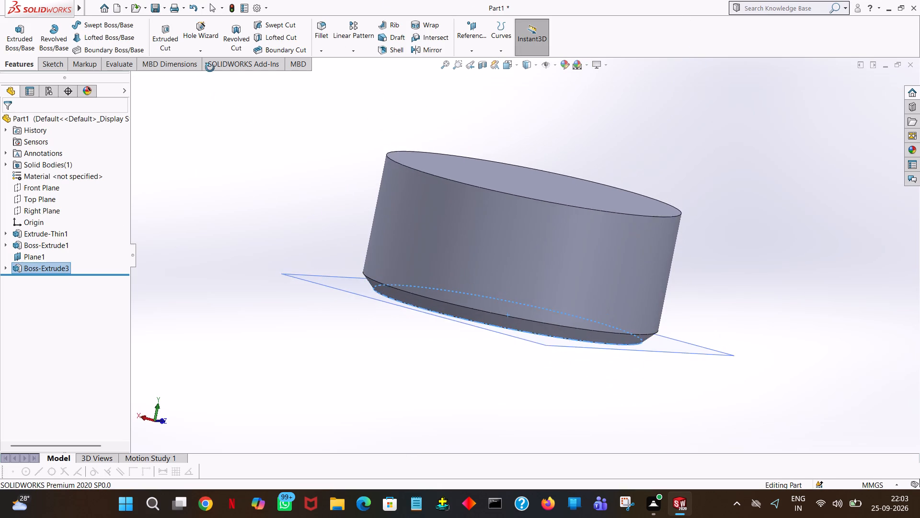
pyautogui.moveTo(210, 68); pyautogui.dragTo(221, 75, button='middle')
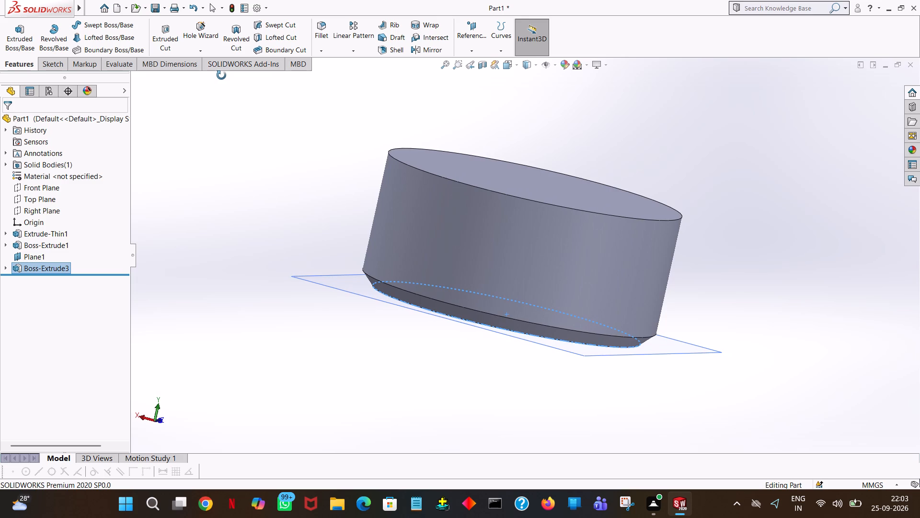
pyautogui.moveTo(221, 75); pyautogui.dragTo(251, 114, button='middle')
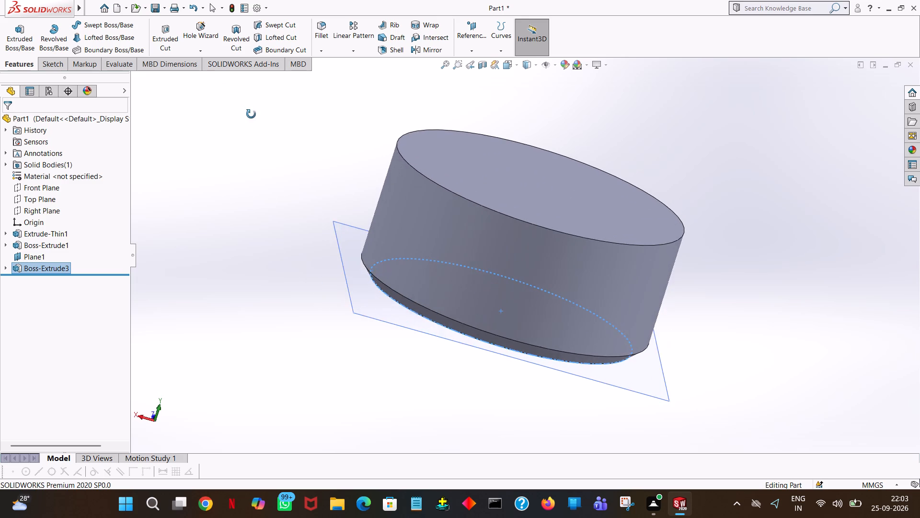
pyautogui.moveTo(251, 114); pyautogui.dragTo(211, 67, button='middle')
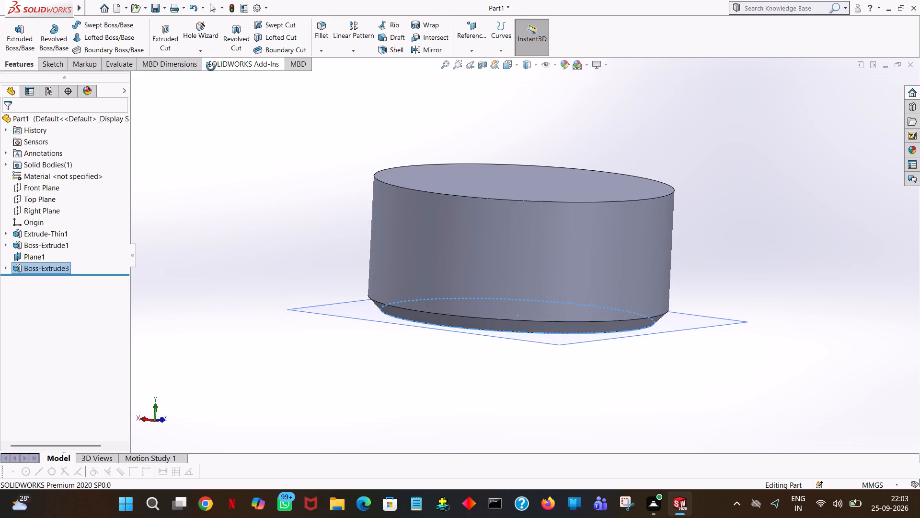
pyautogui.moveTo(211, 67); pyautogui.dragTo(211, 67, button='middle')
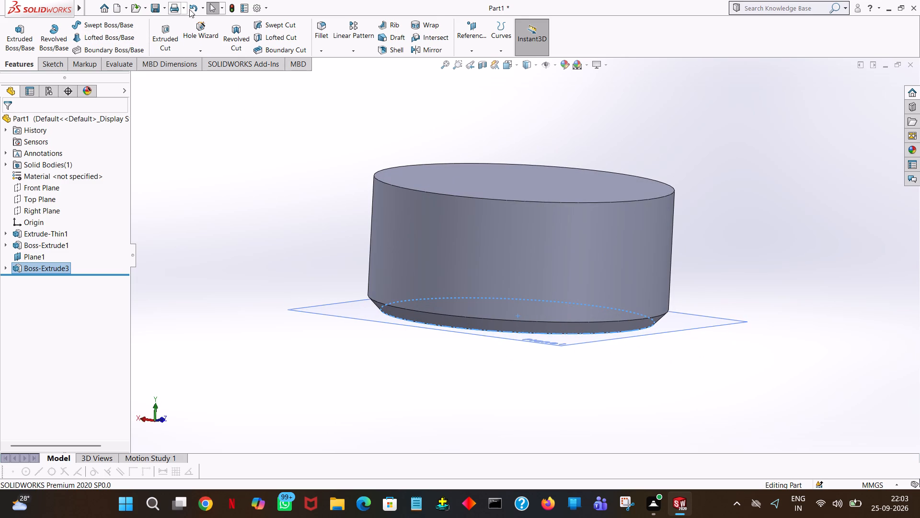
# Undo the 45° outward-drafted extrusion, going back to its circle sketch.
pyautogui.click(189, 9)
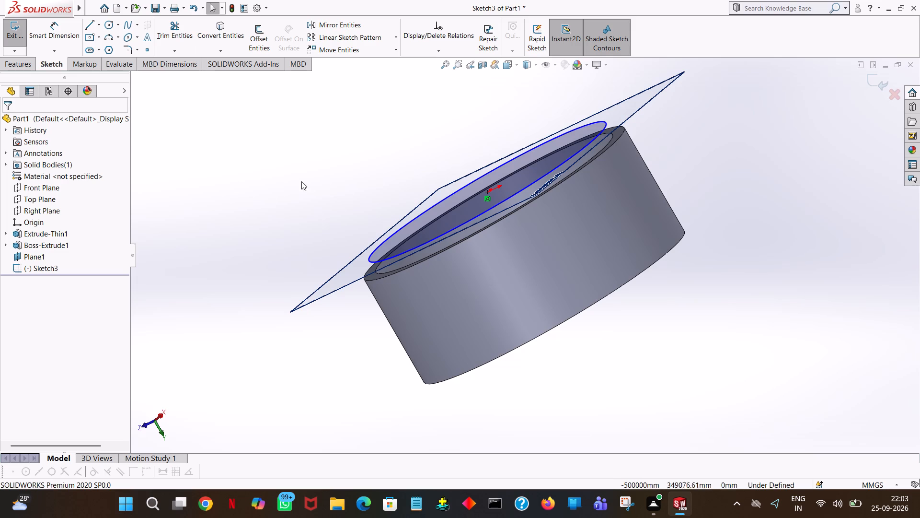
# Set the radius of the sketched circle on the offset plane to 50 mm.
pyautogui.moveTo(340, 158); pyautogui.dragTo(391, 310, button='middle')
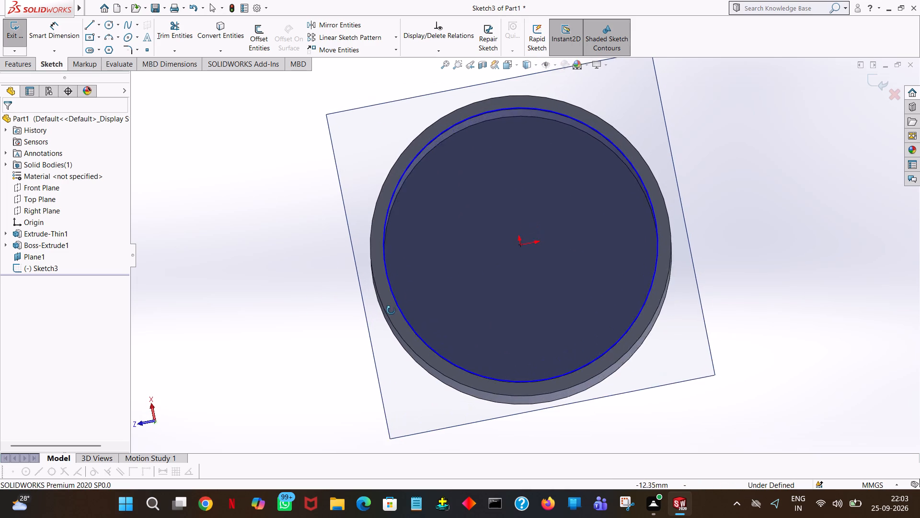
pyautogui.moveTo(391, 310); pyautogui.dragTo(400, 331, button='middle')
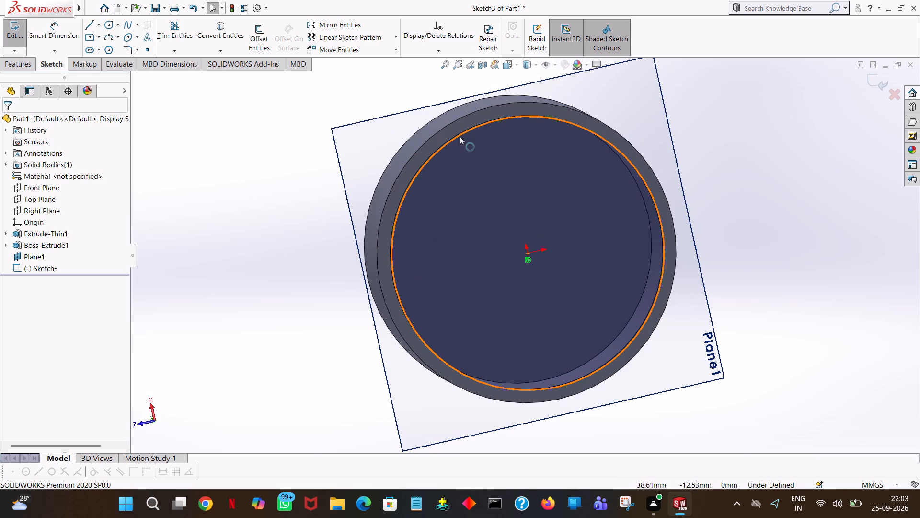
pyautogui.click(460, 134)
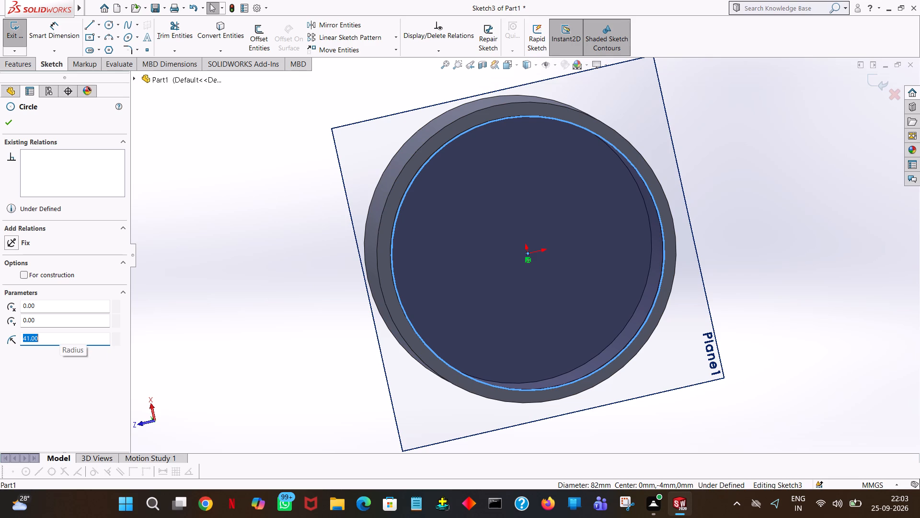
pyautogui.write('50')
pyautogui.press('Return')
pyautogui.click(232, 167)
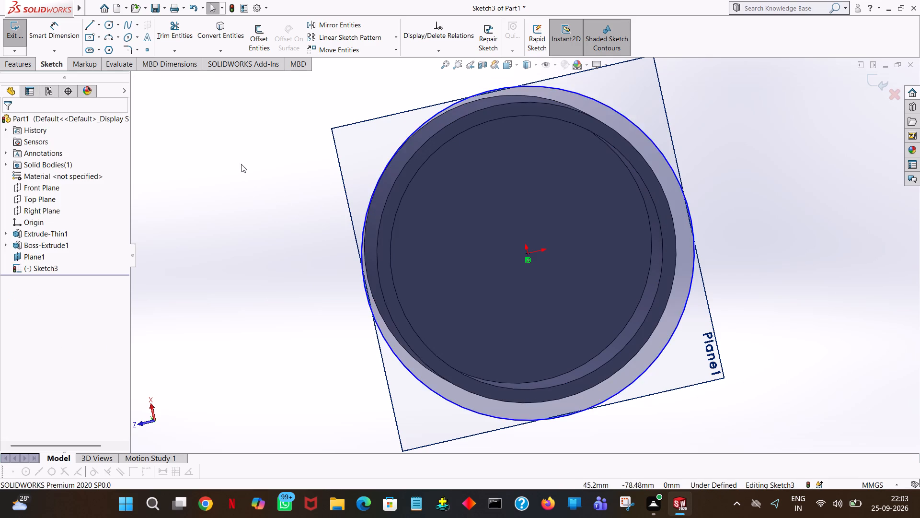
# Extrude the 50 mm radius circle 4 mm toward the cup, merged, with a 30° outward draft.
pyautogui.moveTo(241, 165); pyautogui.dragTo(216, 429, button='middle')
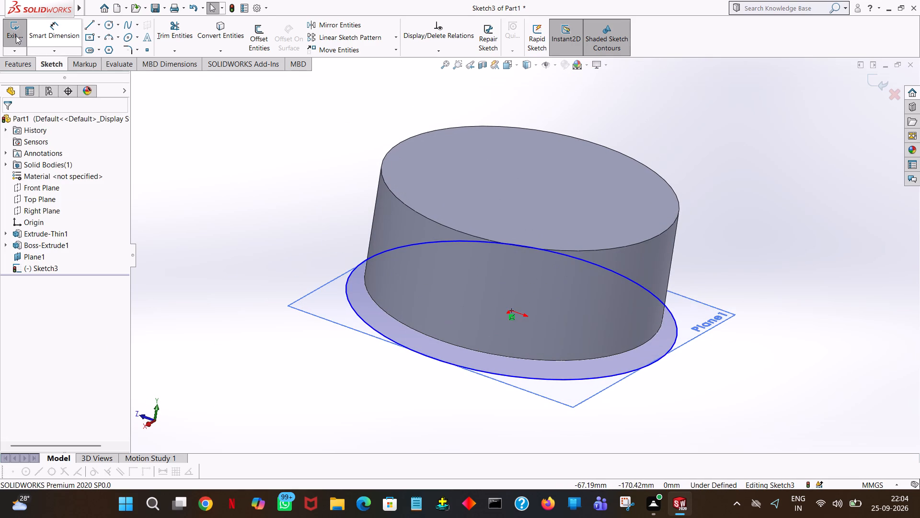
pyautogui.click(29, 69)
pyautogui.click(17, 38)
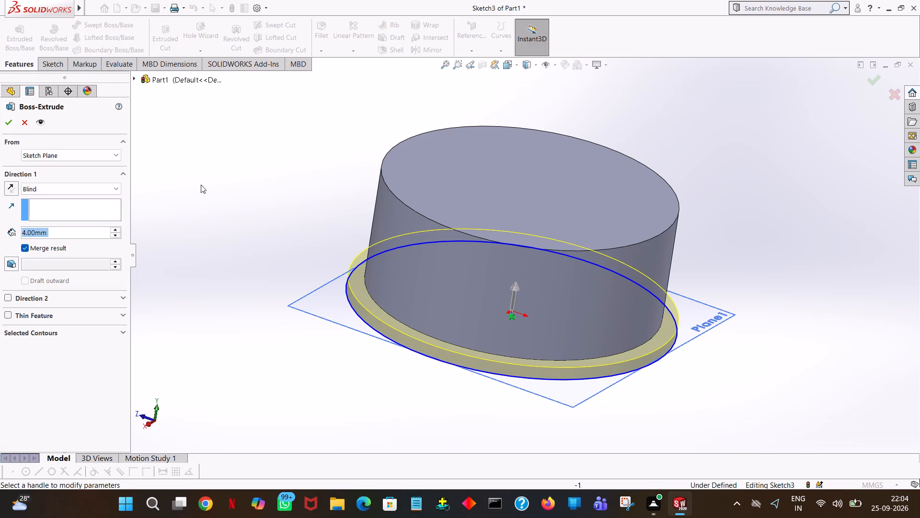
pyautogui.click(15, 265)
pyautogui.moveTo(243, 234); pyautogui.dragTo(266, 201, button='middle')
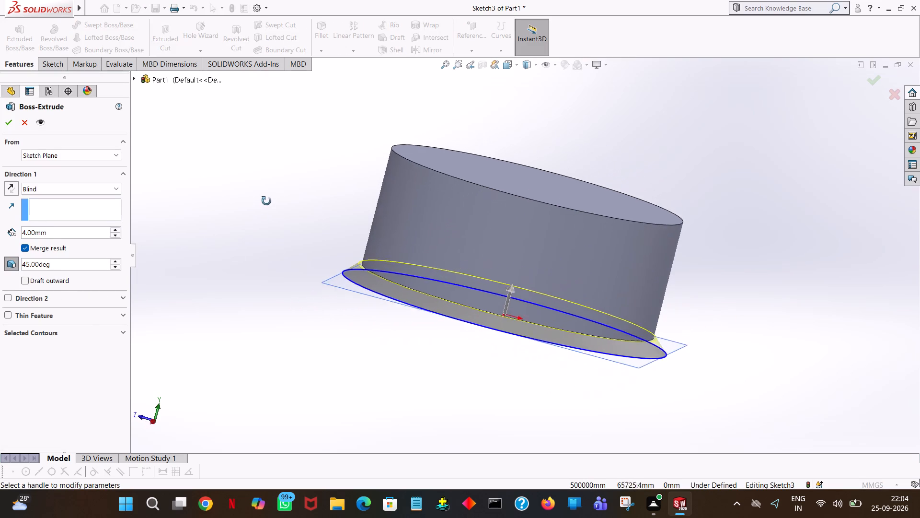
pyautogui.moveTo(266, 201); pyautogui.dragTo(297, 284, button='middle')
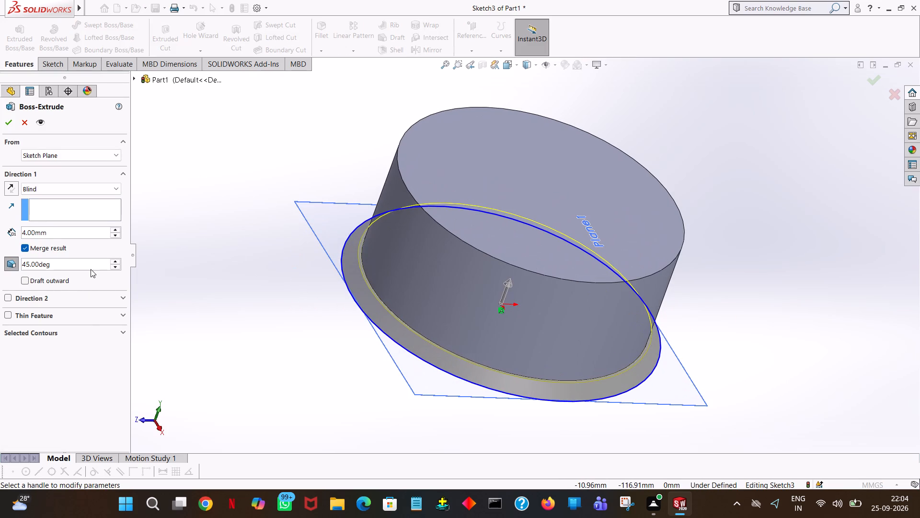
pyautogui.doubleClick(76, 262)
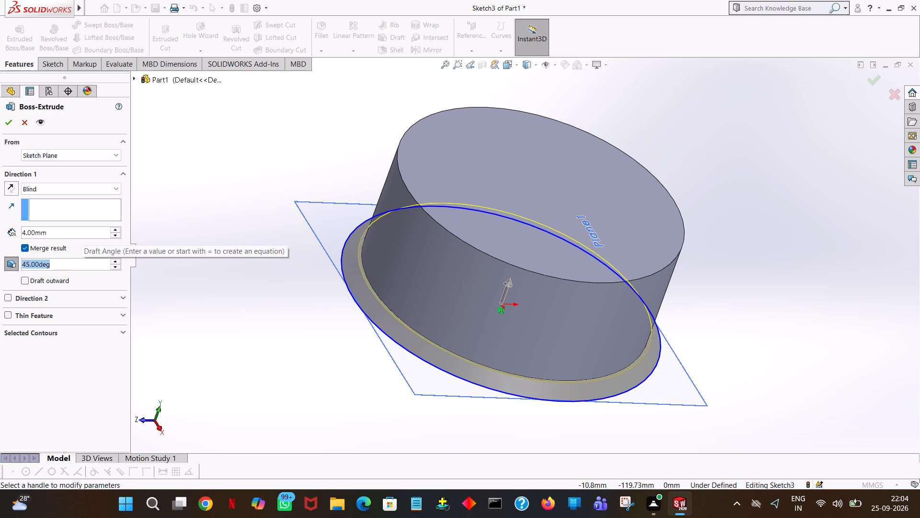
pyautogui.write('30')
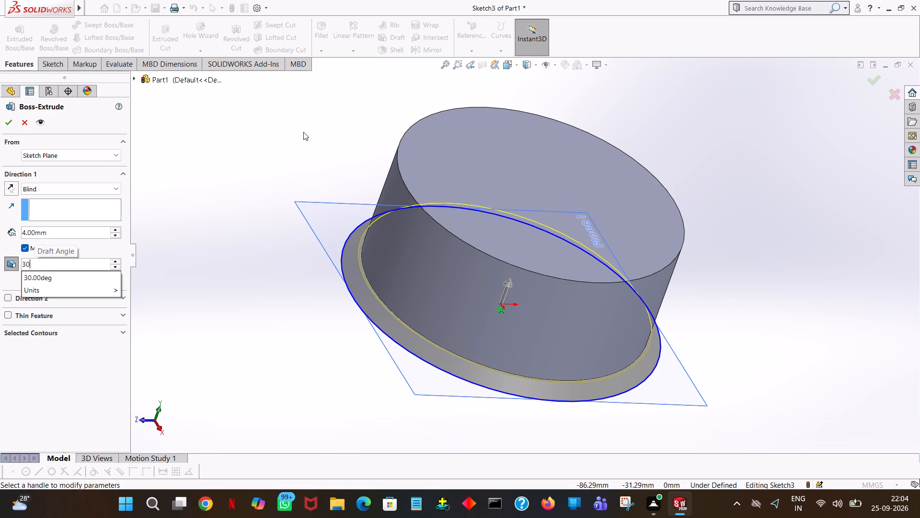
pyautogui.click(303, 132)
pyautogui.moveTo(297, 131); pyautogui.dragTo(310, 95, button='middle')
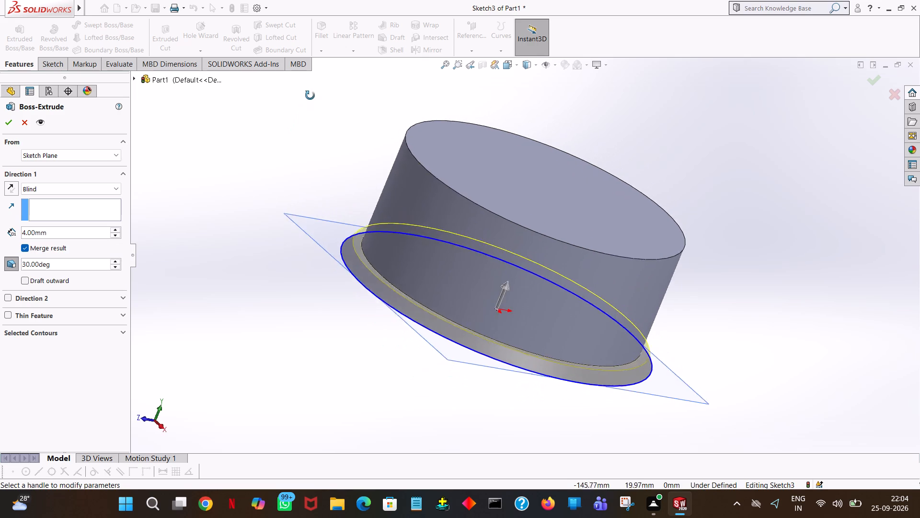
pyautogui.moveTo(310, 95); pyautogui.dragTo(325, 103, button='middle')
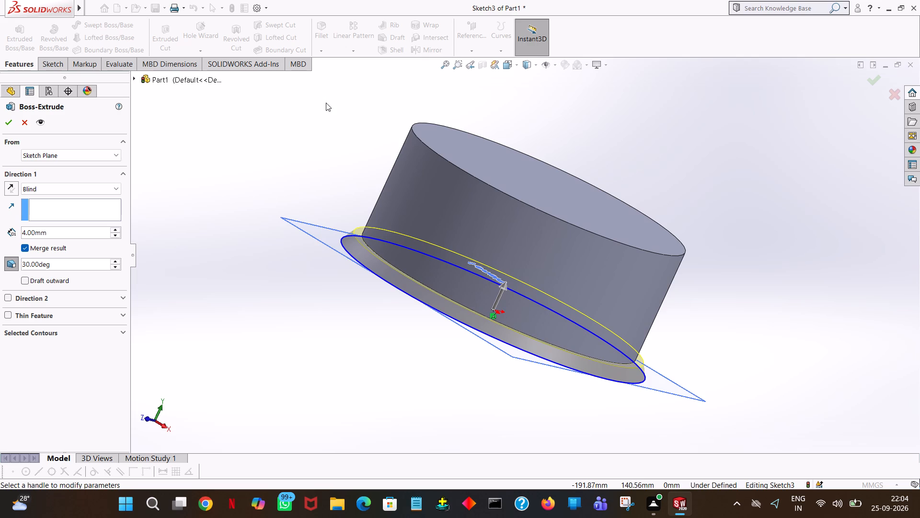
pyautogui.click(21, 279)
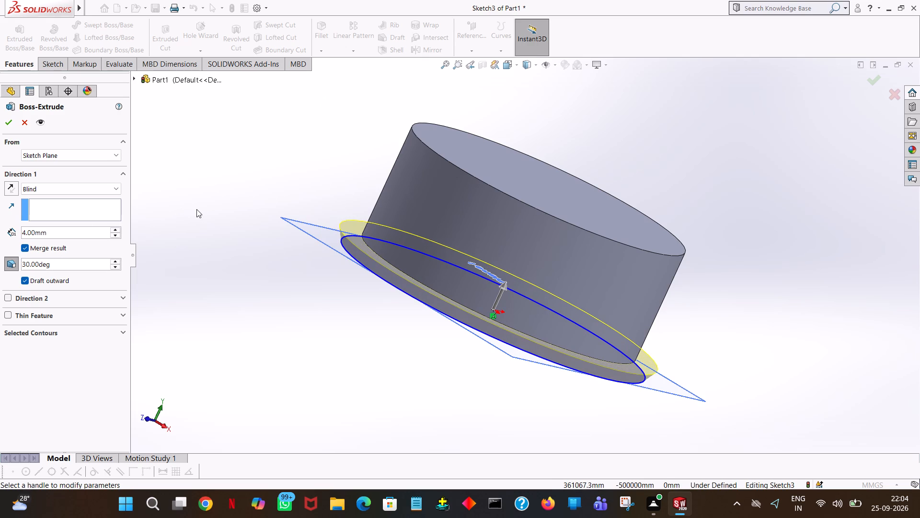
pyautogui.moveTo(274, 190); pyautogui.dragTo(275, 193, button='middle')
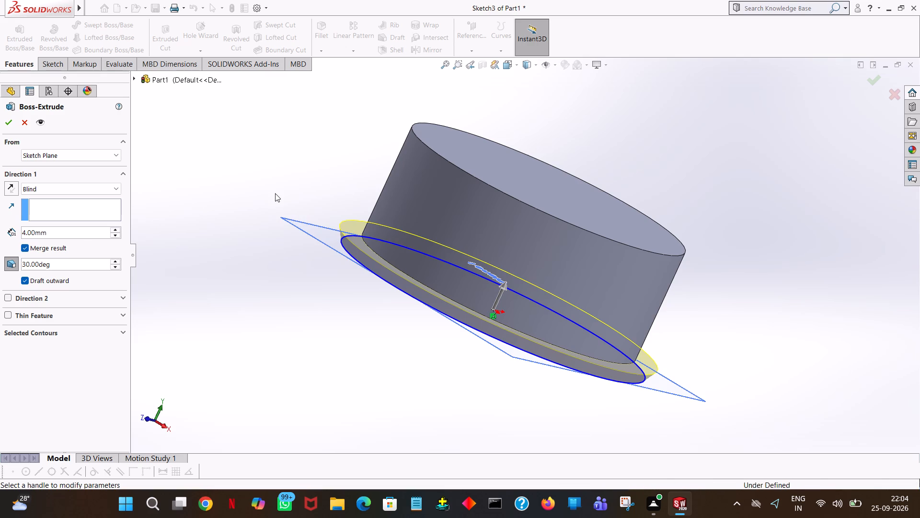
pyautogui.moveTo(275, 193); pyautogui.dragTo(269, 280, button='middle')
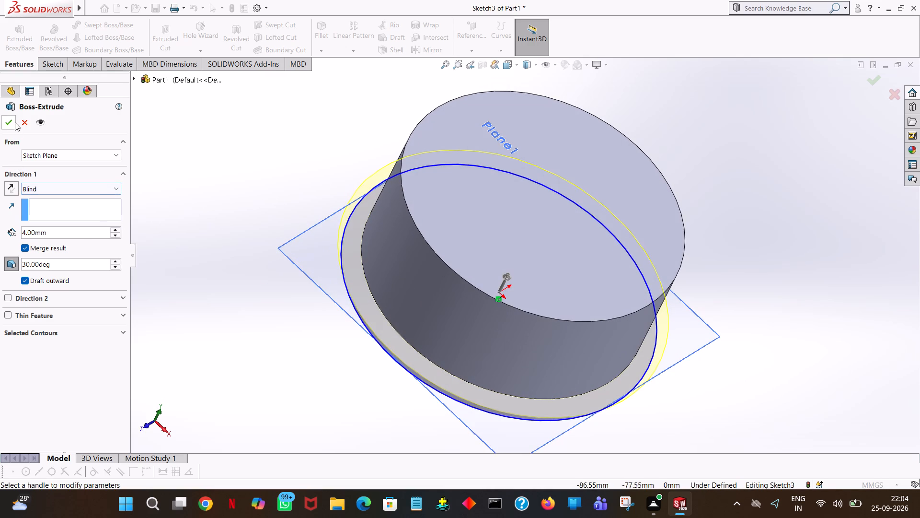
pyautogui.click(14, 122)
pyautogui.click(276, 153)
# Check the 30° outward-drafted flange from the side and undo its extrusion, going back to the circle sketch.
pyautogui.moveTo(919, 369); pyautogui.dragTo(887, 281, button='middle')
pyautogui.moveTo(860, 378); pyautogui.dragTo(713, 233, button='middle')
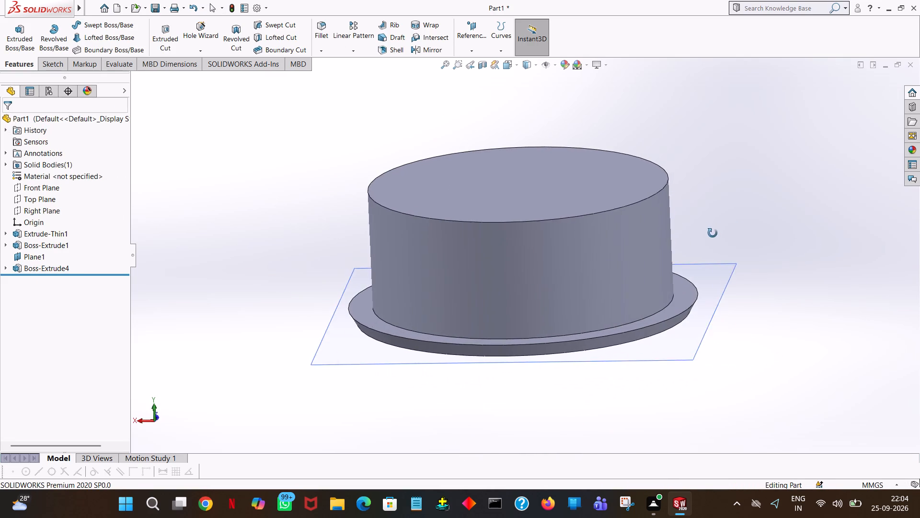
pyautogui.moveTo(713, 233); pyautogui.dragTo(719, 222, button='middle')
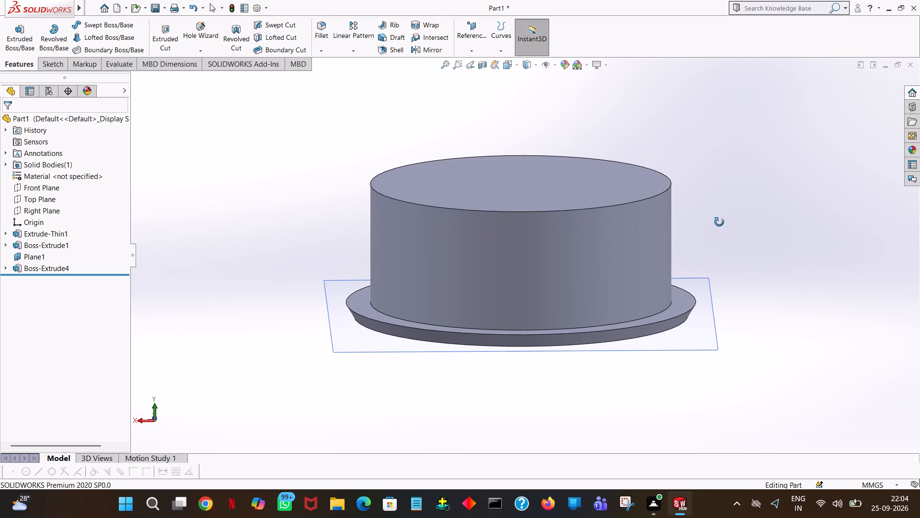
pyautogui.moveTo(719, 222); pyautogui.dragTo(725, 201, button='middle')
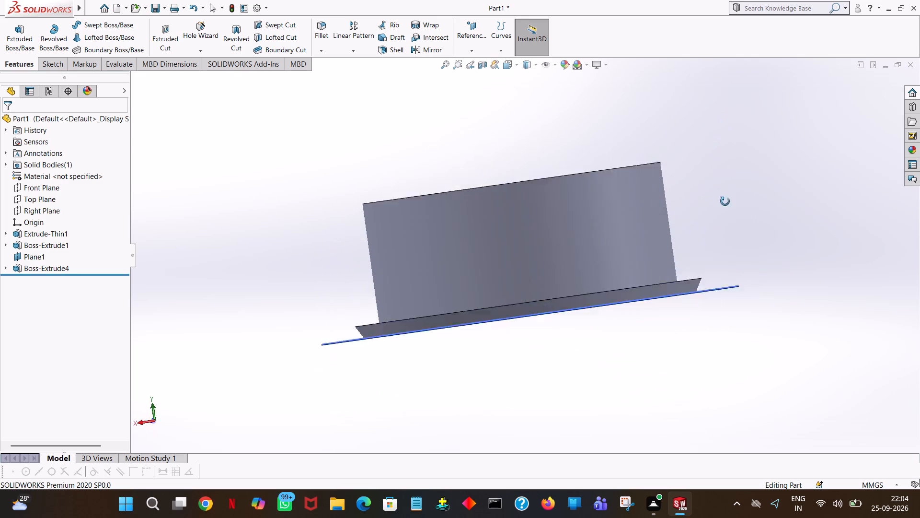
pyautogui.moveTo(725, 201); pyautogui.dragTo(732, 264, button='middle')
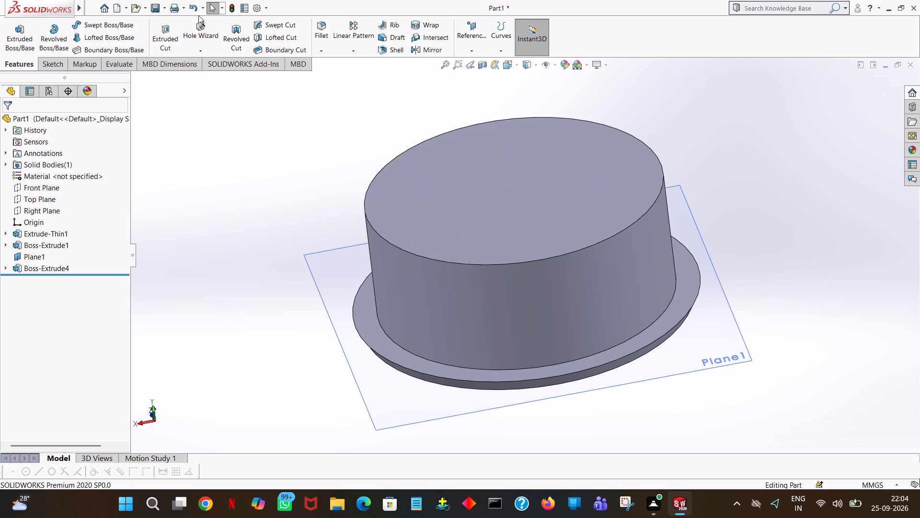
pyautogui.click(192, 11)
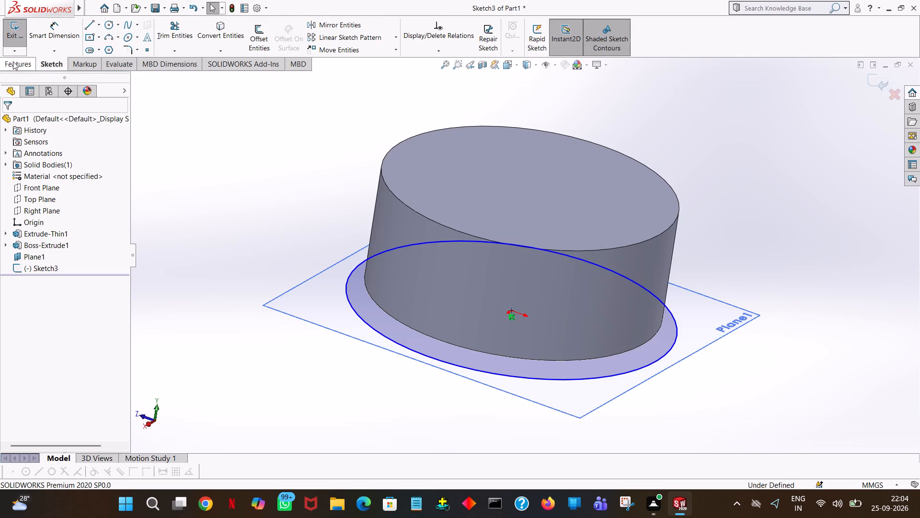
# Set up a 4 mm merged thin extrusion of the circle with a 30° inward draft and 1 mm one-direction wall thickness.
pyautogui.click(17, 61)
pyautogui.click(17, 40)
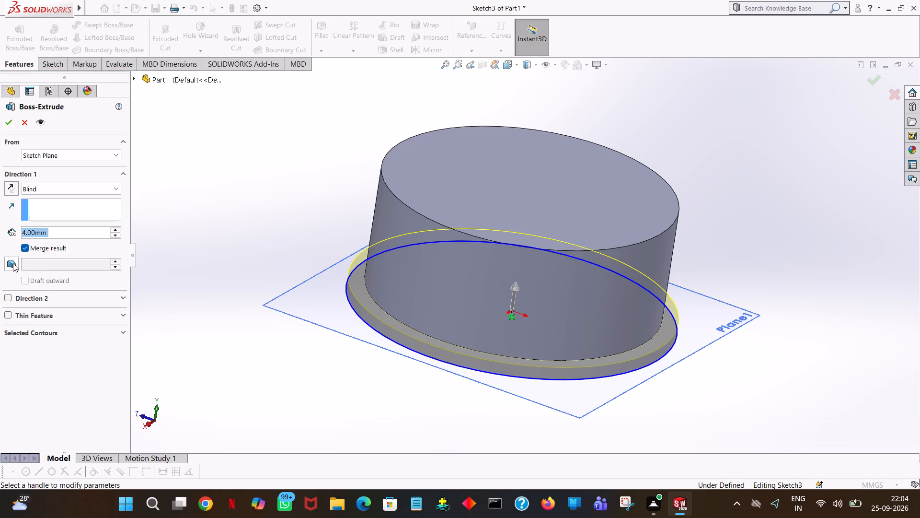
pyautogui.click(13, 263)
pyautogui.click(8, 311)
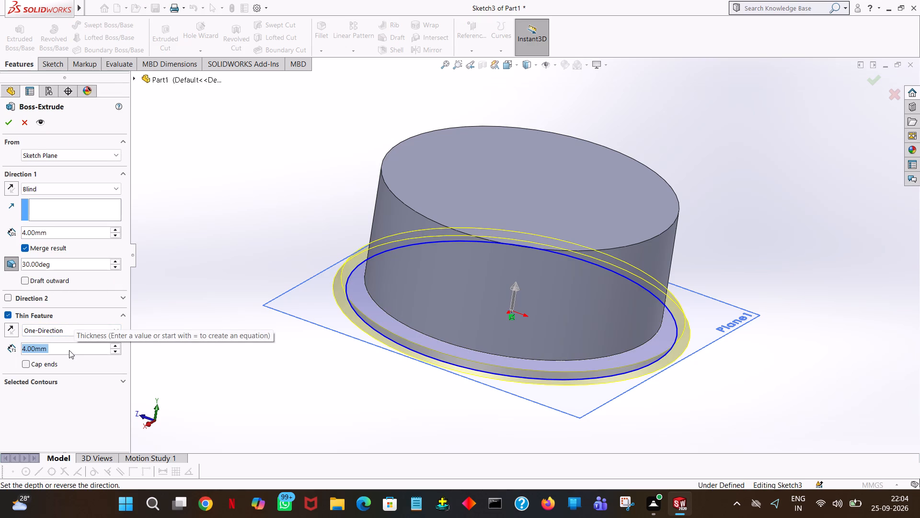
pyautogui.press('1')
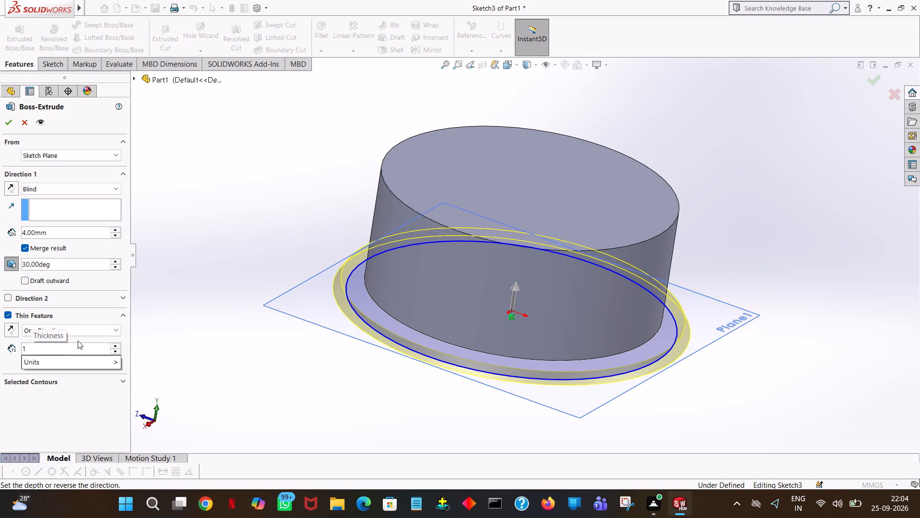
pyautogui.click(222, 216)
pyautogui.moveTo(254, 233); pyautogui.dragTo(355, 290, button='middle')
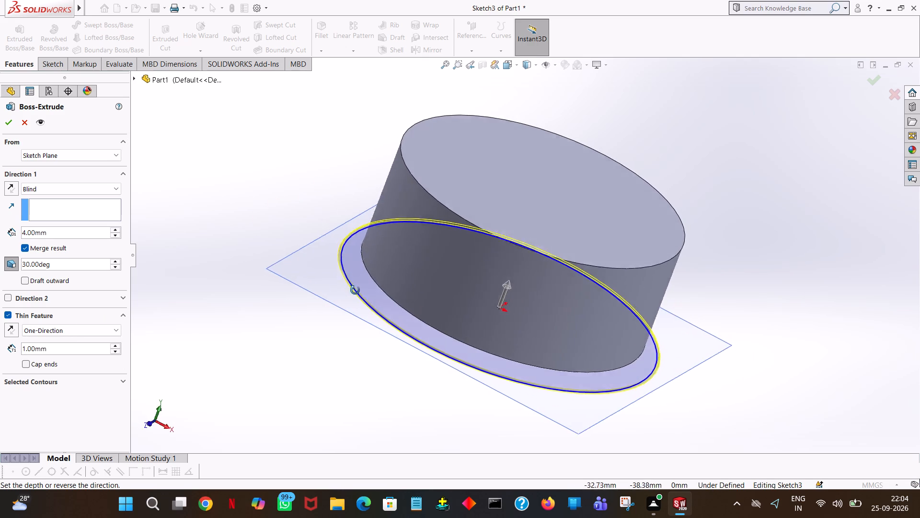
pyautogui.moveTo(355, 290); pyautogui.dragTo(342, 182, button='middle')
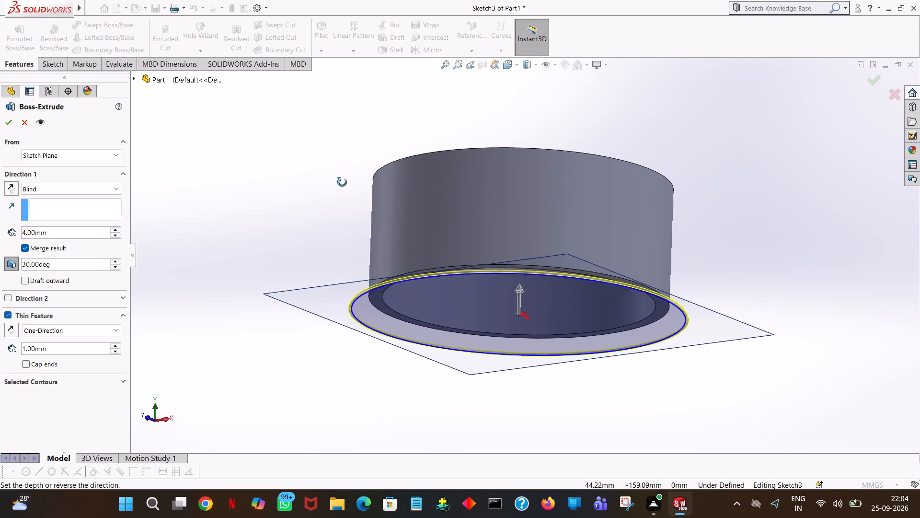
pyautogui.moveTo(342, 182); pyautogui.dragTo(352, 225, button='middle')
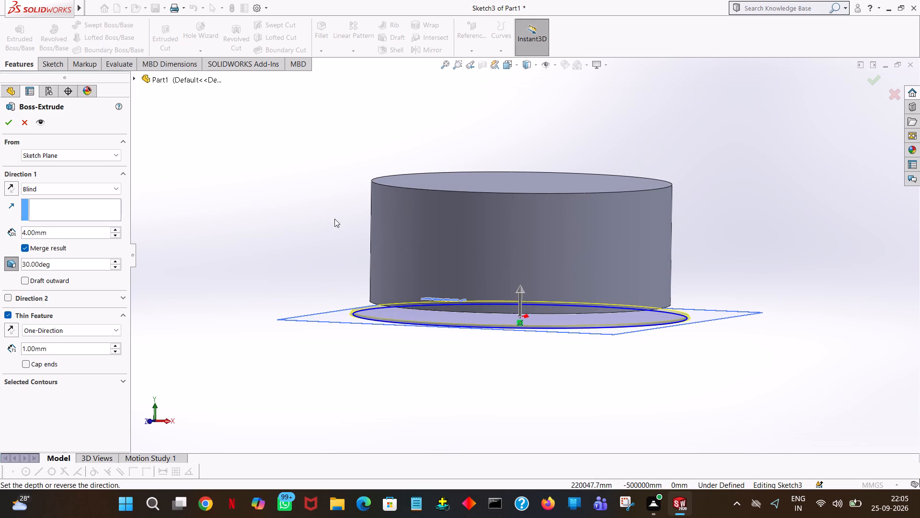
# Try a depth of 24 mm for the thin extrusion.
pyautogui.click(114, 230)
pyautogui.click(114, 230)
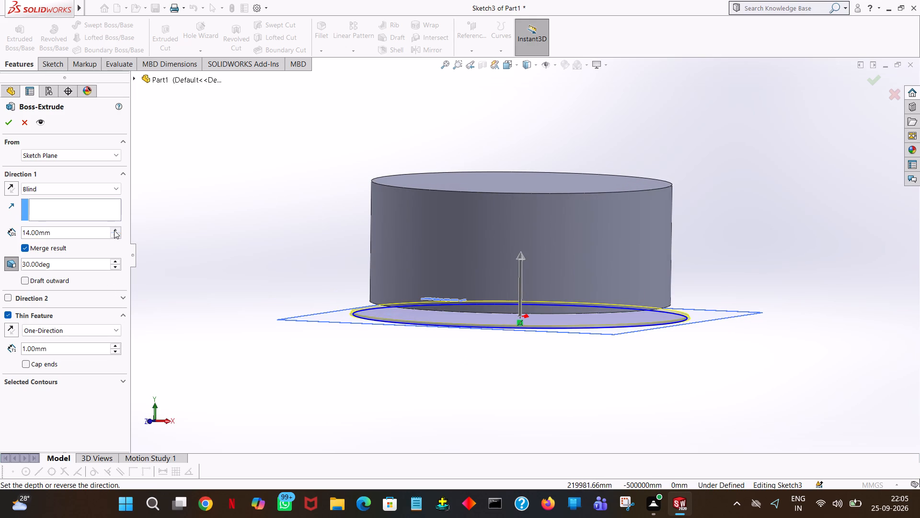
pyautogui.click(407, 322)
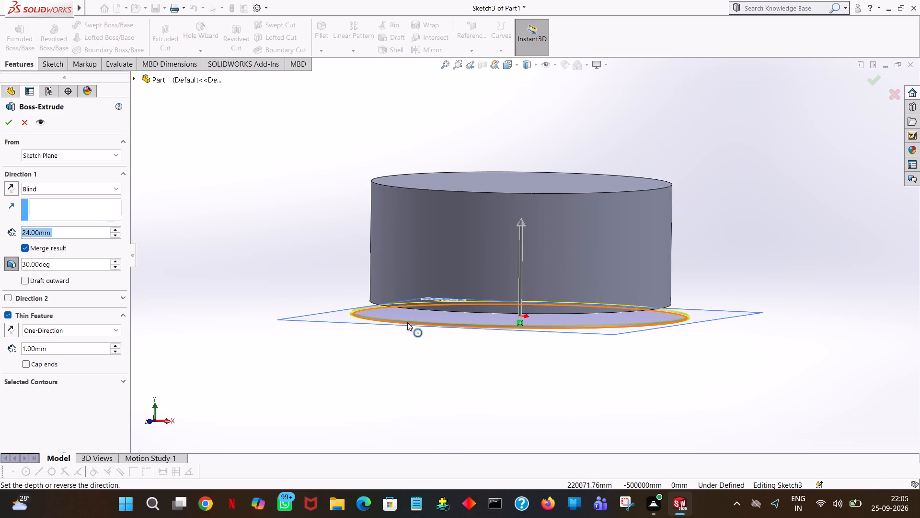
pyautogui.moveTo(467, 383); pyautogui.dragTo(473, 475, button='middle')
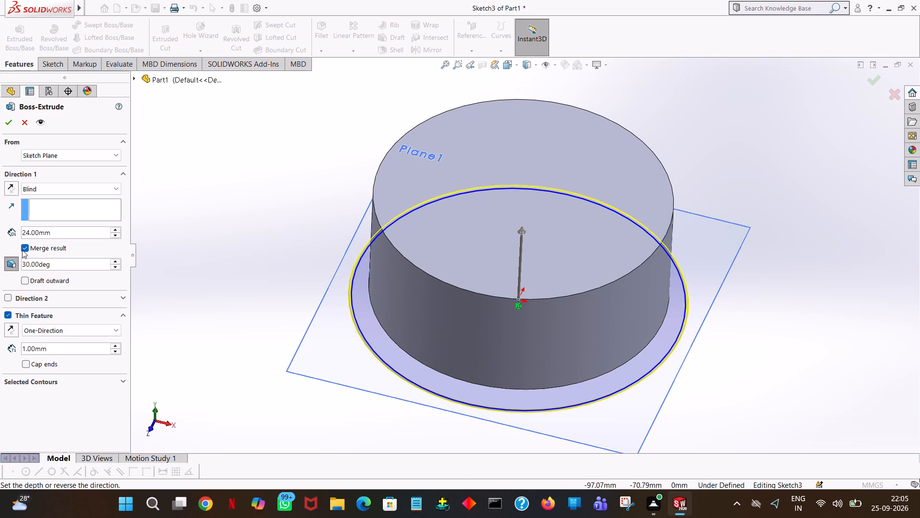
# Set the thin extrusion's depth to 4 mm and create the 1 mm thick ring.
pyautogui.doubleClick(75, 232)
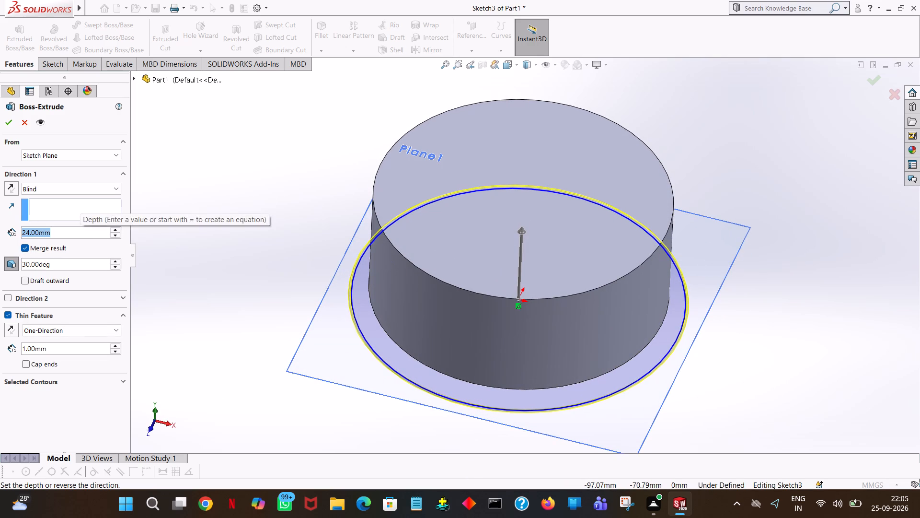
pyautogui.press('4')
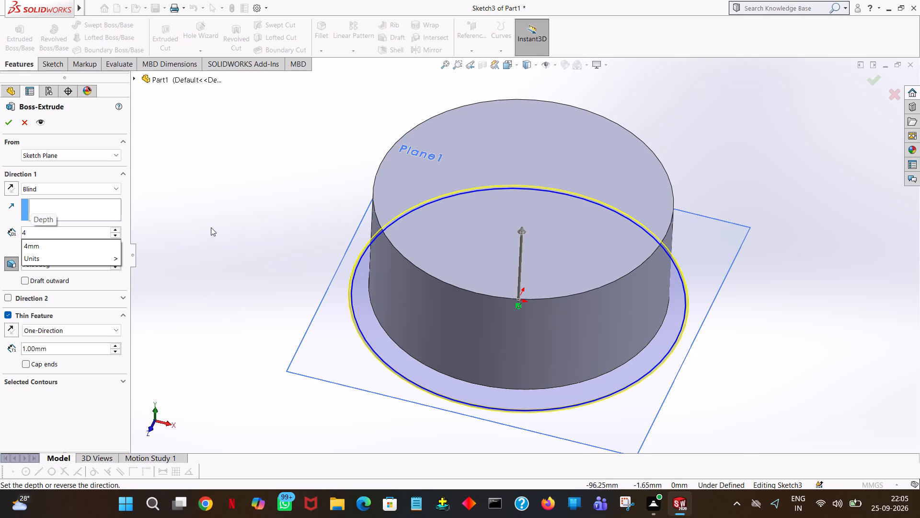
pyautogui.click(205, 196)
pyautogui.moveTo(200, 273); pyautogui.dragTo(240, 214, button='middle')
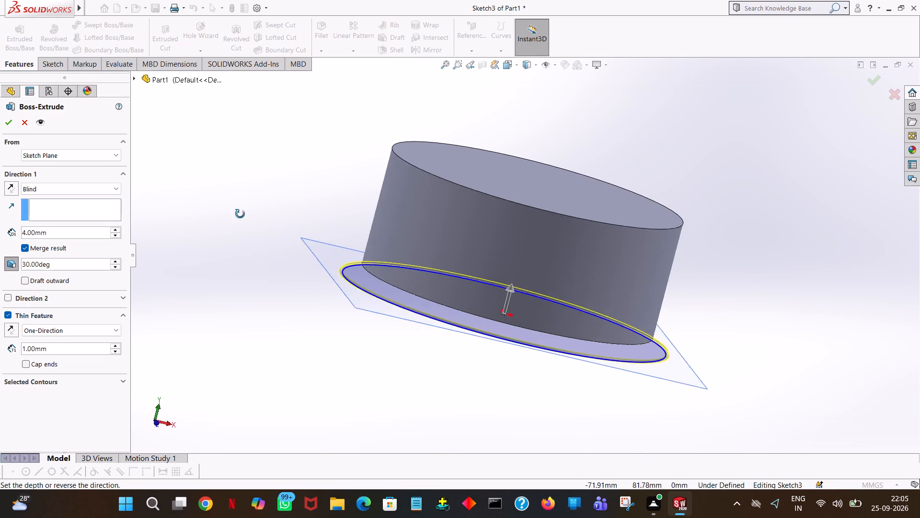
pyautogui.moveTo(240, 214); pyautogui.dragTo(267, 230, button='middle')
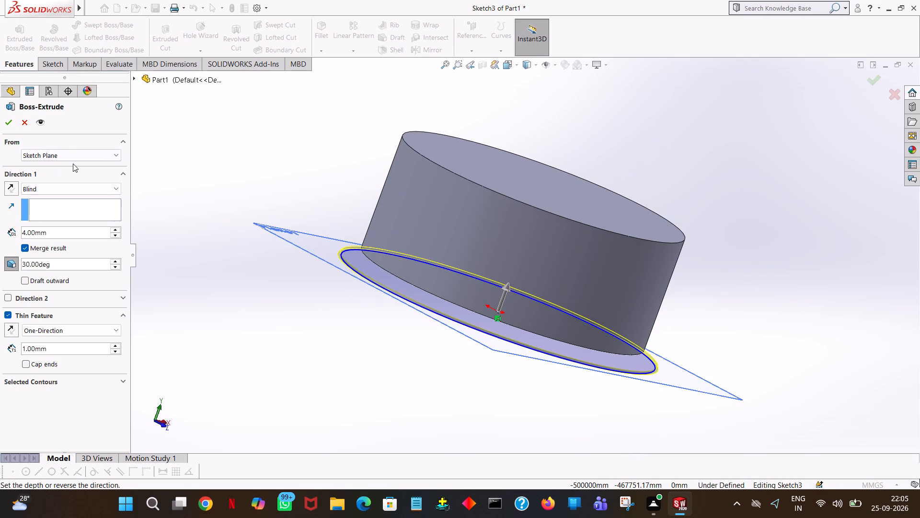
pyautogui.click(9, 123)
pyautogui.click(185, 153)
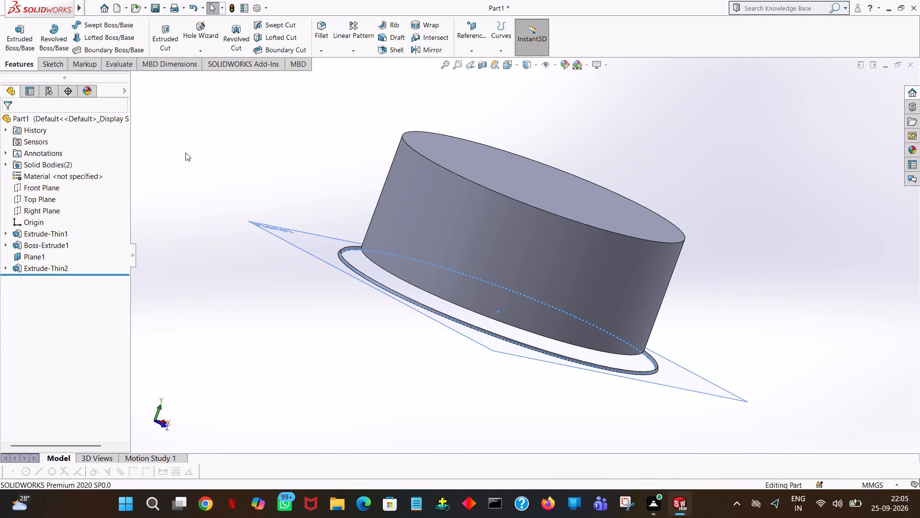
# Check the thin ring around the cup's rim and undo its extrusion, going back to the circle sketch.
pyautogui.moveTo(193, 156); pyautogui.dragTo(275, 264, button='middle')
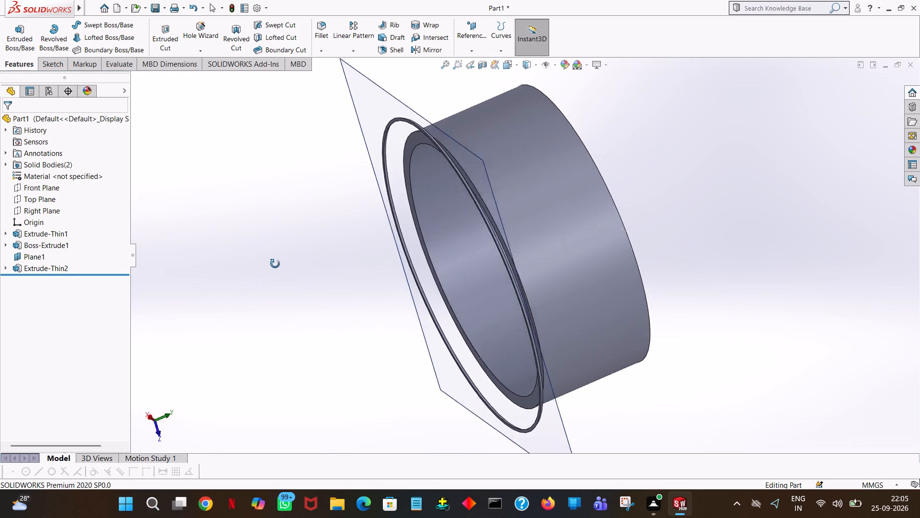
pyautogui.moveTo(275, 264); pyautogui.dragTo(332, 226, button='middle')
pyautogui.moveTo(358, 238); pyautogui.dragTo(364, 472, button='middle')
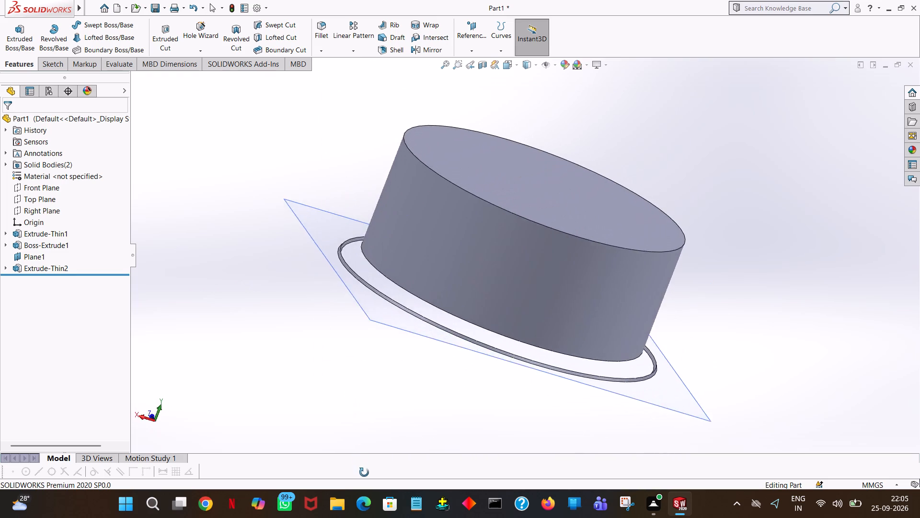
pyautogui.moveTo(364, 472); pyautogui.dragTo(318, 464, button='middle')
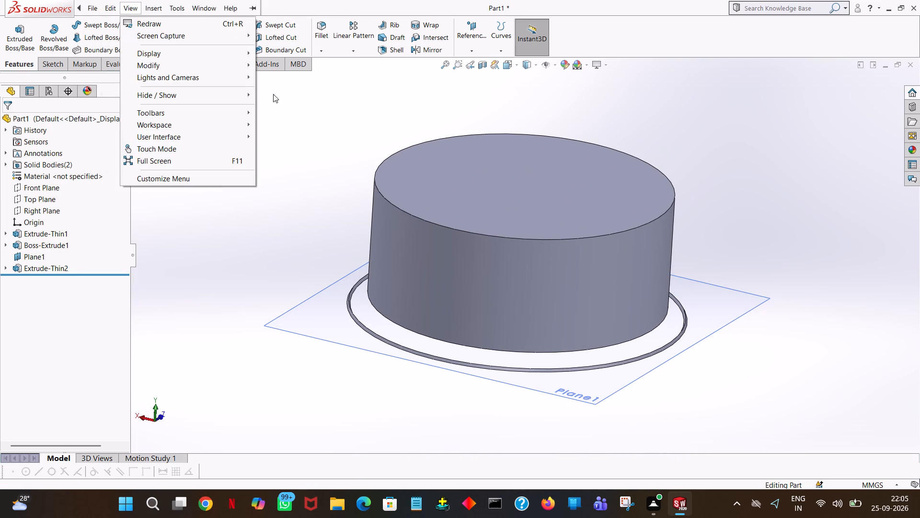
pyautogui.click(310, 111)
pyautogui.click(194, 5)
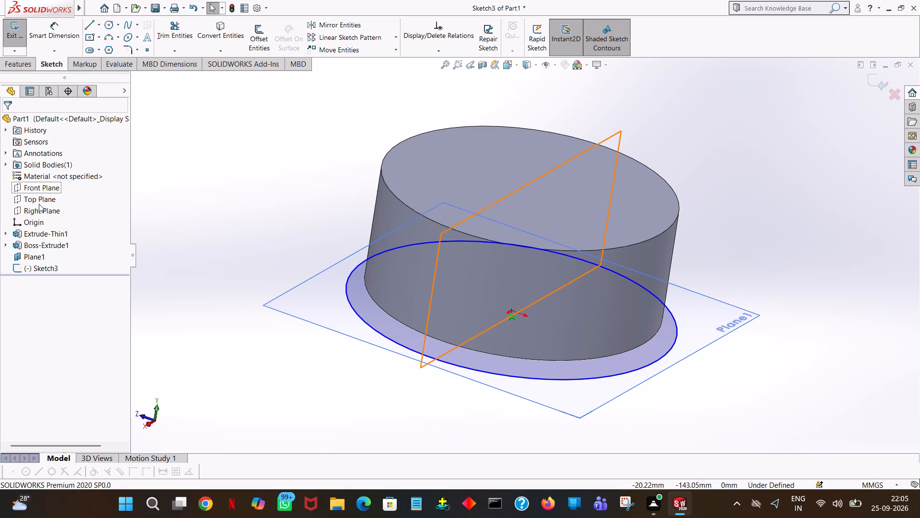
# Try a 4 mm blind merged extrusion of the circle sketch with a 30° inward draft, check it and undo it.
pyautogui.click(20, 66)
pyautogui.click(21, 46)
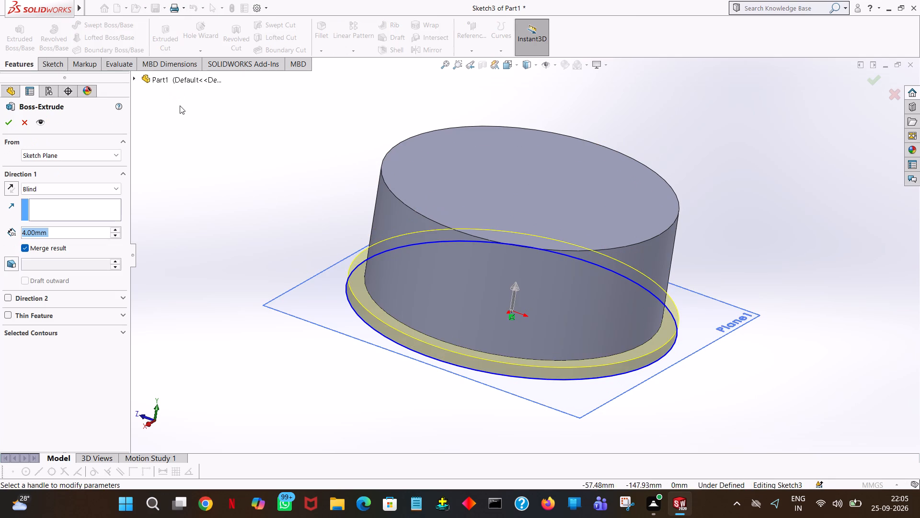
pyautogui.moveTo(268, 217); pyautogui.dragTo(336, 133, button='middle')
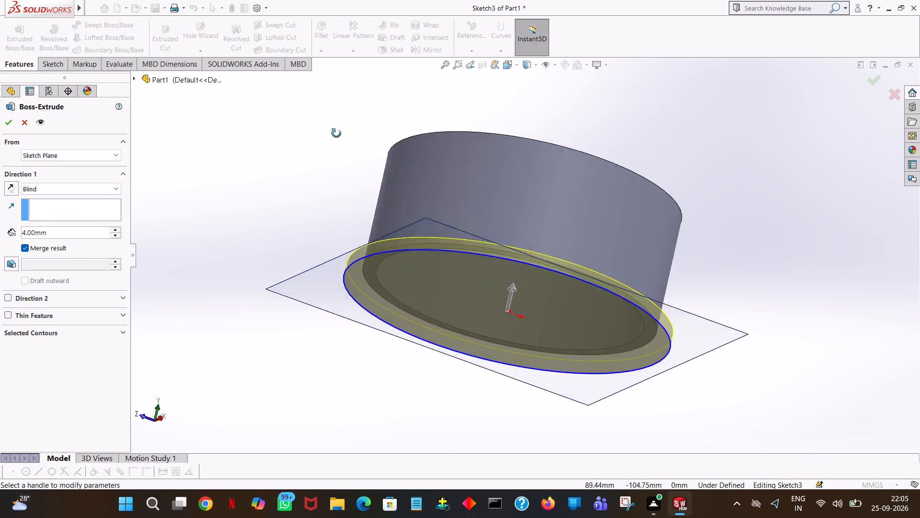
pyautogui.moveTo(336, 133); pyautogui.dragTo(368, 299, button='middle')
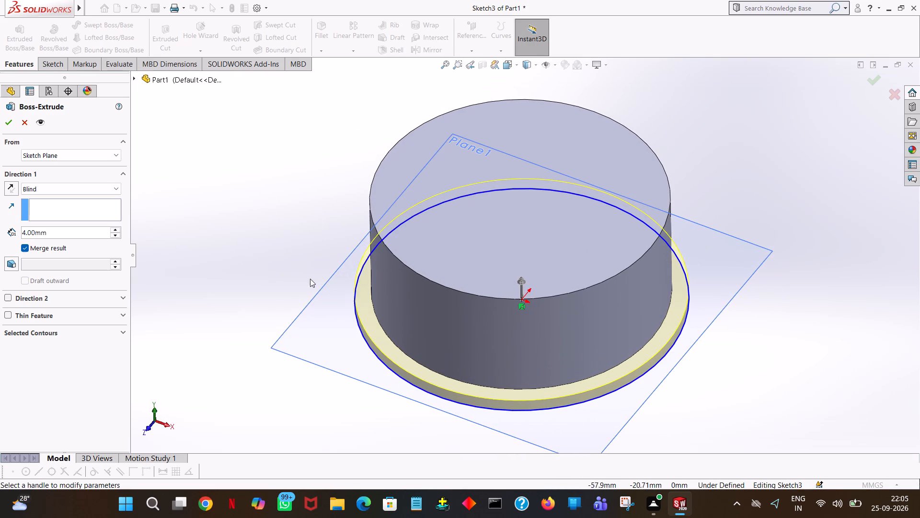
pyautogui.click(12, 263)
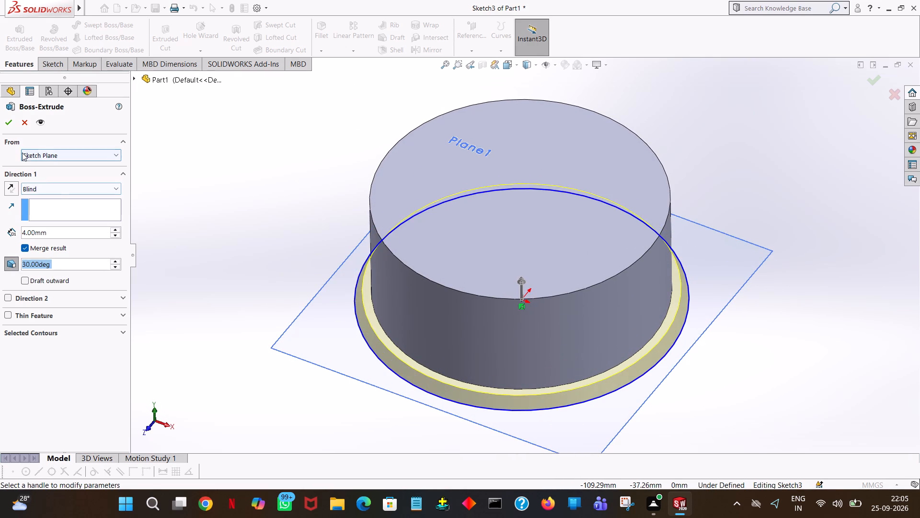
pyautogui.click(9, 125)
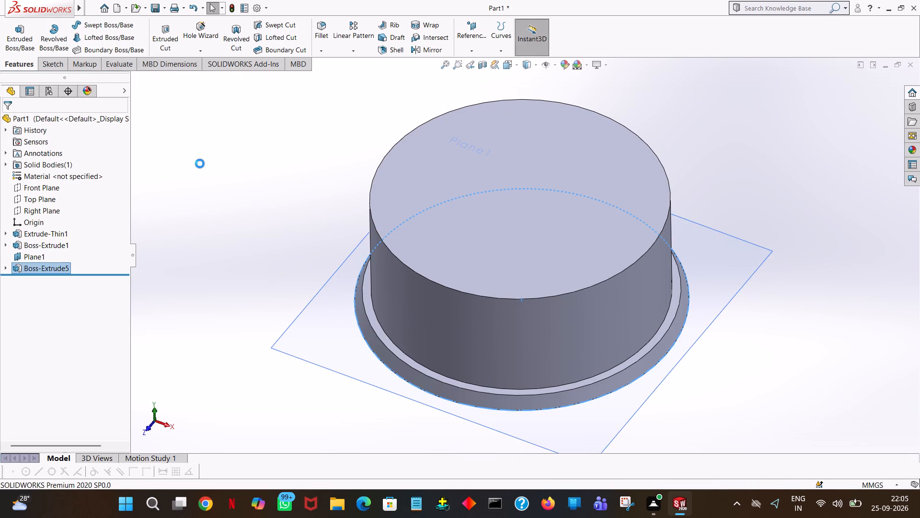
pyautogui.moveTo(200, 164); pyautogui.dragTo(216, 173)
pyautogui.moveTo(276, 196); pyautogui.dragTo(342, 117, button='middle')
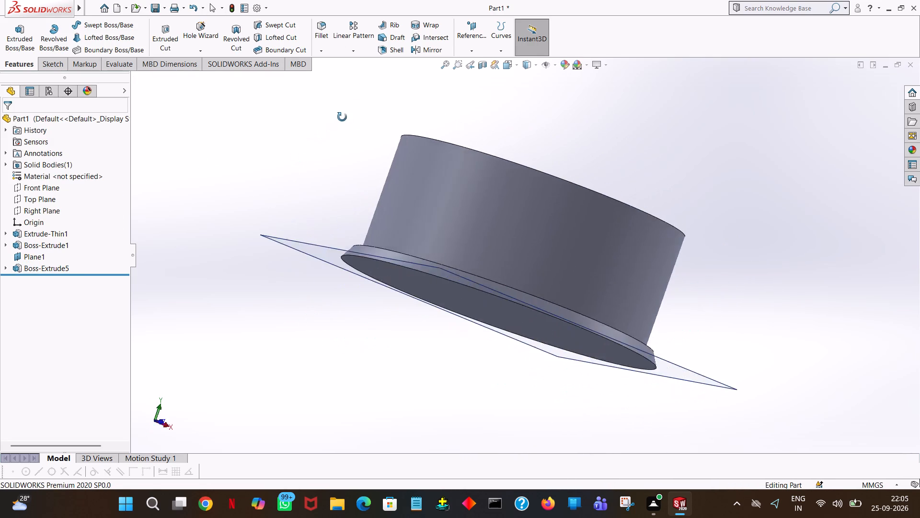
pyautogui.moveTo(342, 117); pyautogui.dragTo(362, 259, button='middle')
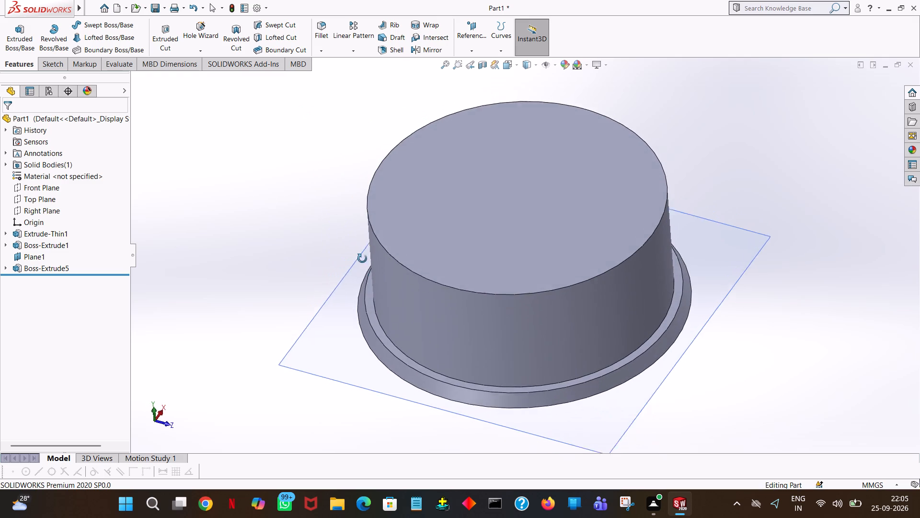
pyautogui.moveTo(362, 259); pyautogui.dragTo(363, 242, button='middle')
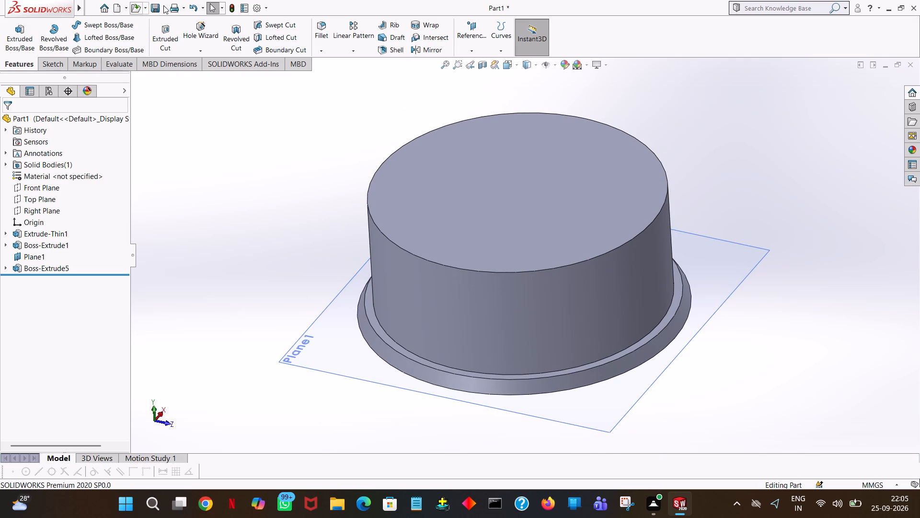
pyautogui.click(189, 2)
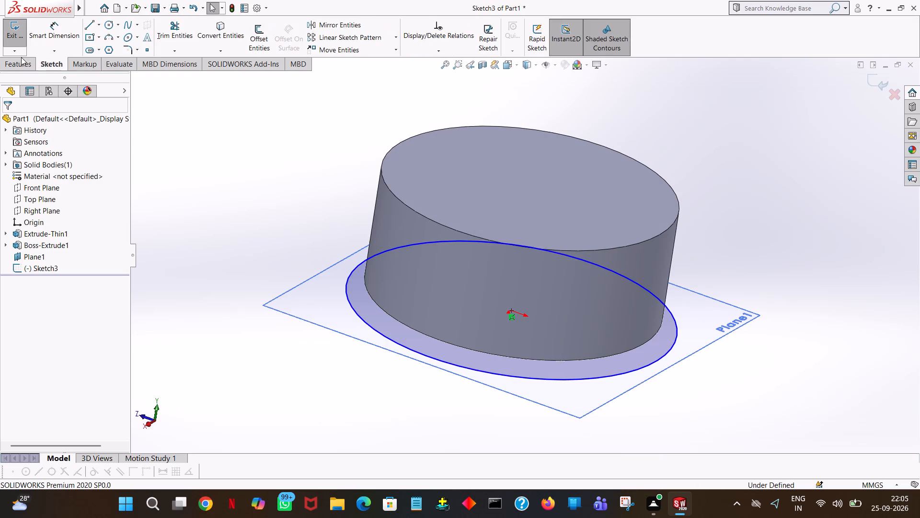
# Extrude the circle sketch 4 mm as a merged solid boss with a 30° outward draft to form the base flange.
pyautogui.click(22, 67)
pyautogui.click(23, 57)
pyautogui.click(23, 48)
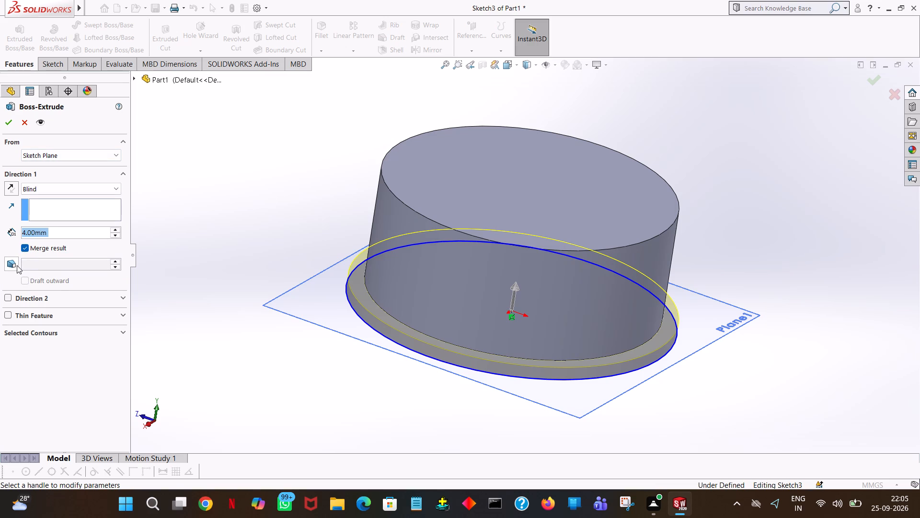
pyautogui.click(13, 265)
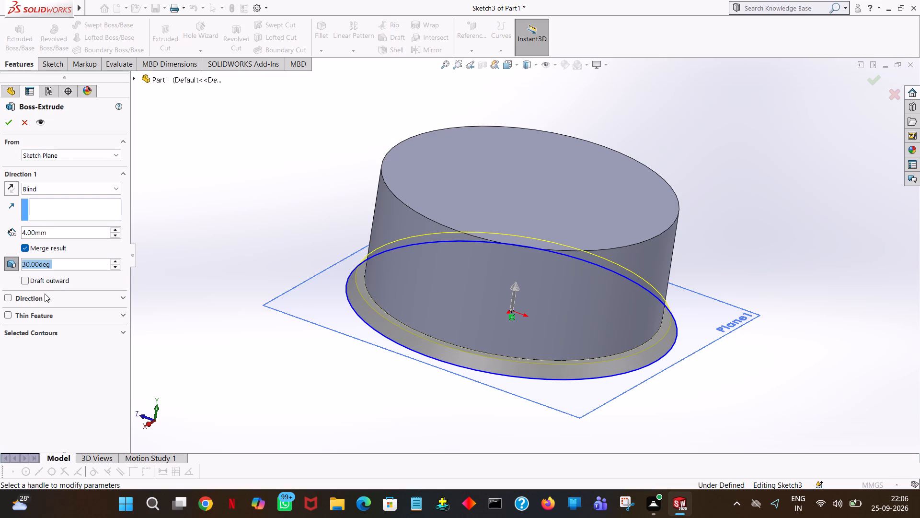
pyautogui.click(26, 283)
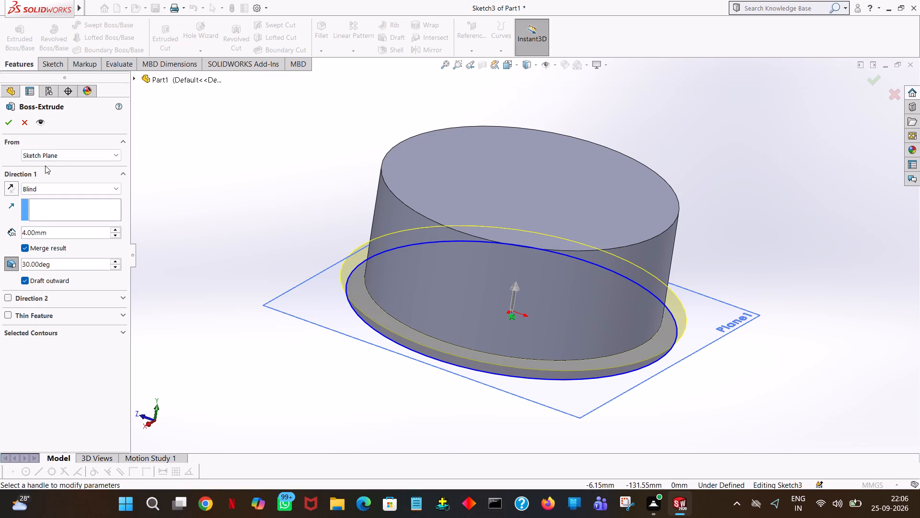
pyautogui.click(10, 121)
pyautogui.click(230, 162)
# Examine the flared flange from the side and from underneath.
pyautogui.moveTo(262, 163); pyautogui.dragTo(300, 152, button='middle')
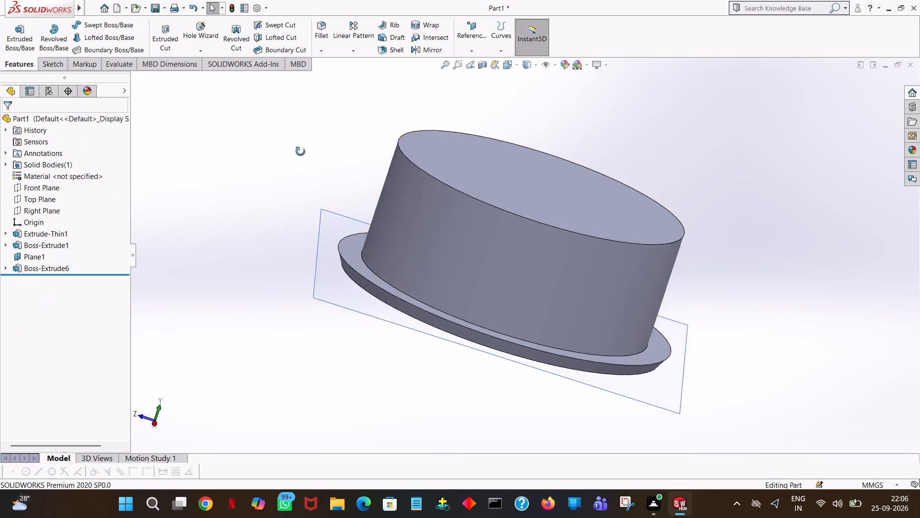
pyautogui.moveTo(300, 152); pyautogui.dragTo(402, 260, button='middle')
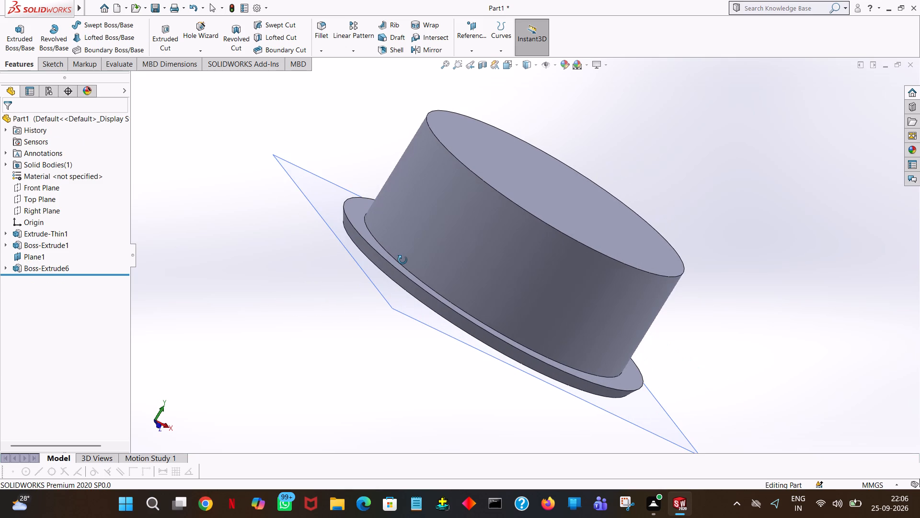
pyautogui.moveTo(402, 260); pyautogui.dragTo(414, 247, button='middle')
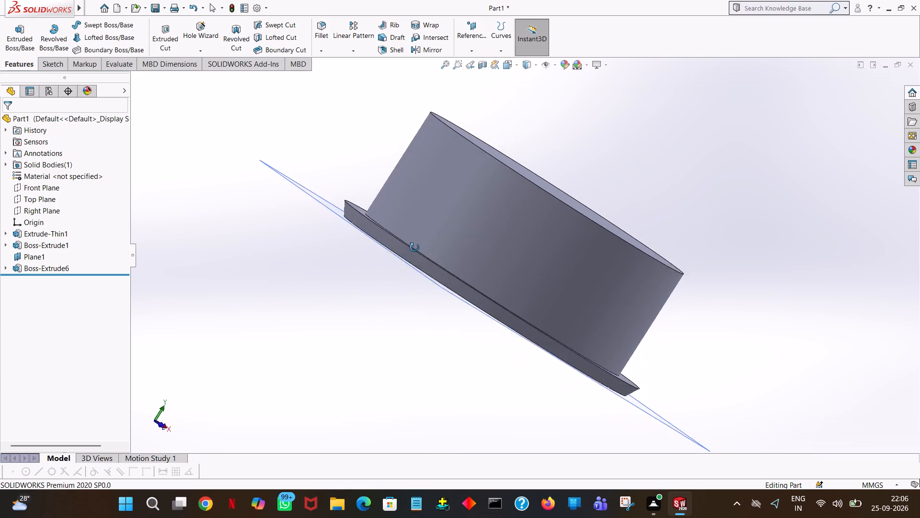
pyautogui.moveTo(414, 247); pyautogui.dragTo(384, 265, button='middle')
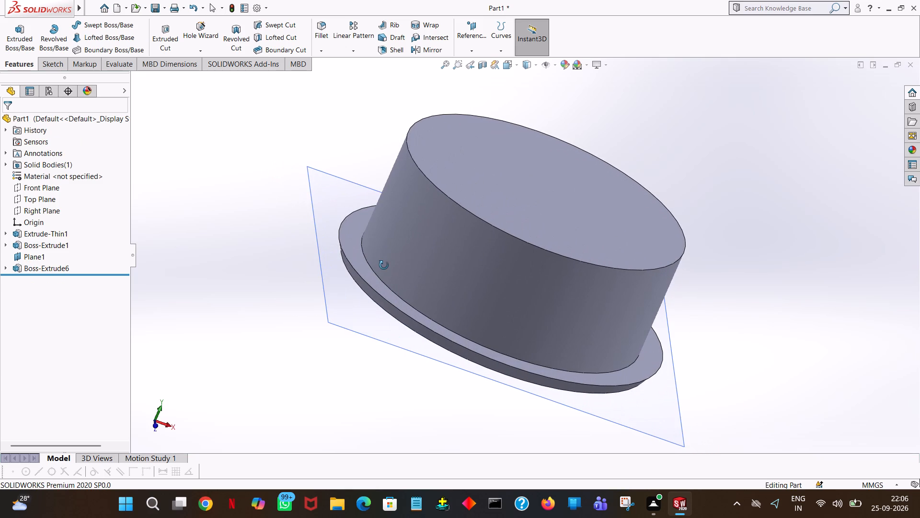
pyautogui.moveTo(384, 265); pyautogui.dragTo(346, 269, button='middle')
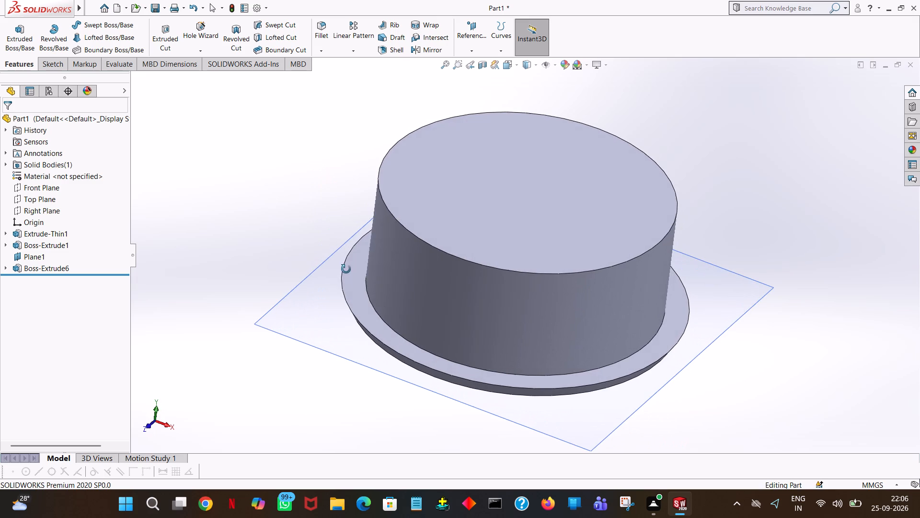
pyautogui.moveTo(346, 269); pyautogui.dragTo(380, 189, button='middle')
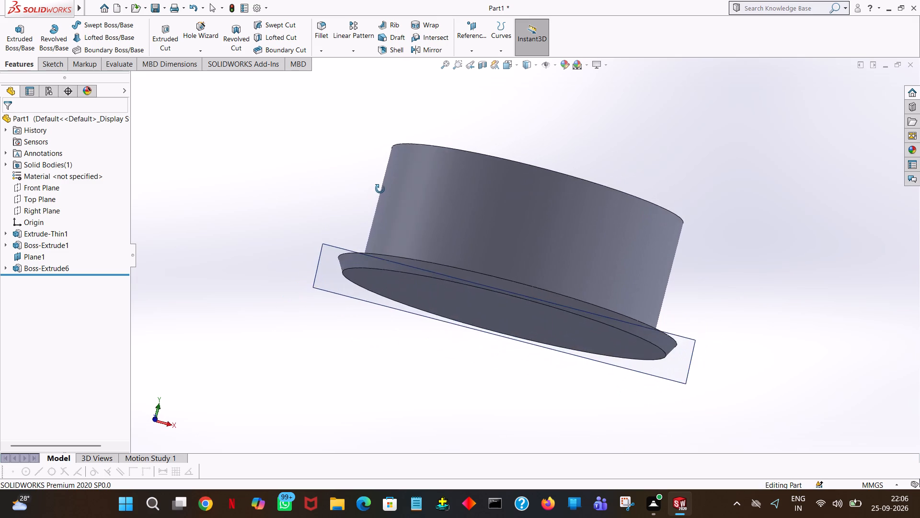
pyautogui.moveTo(380, 189); pyautogui.dragTo(388, 163, button='middle')
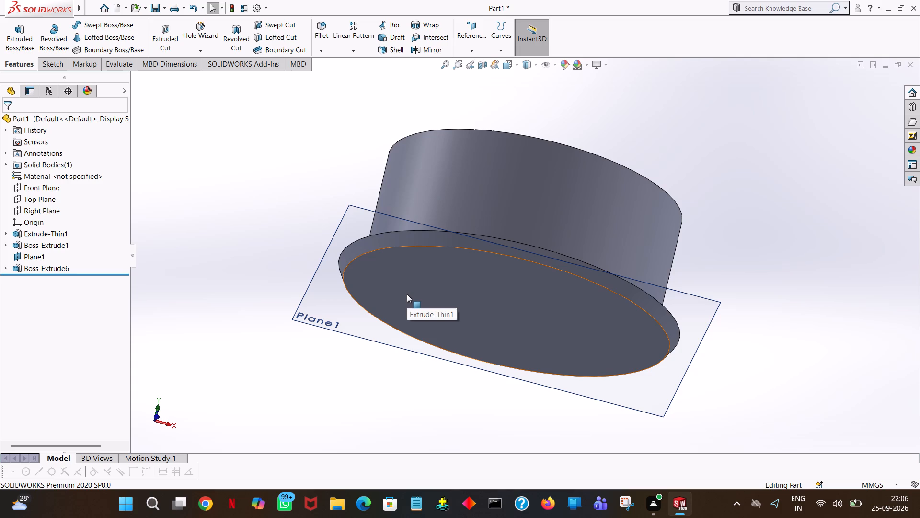
pyautogui.moveTo(630, 345); pyautogui.dragTo(667, 161, button='middle')
pyautogui.moveTo(664, 177); pyautogui.dragTo(616, 187, button='middle')
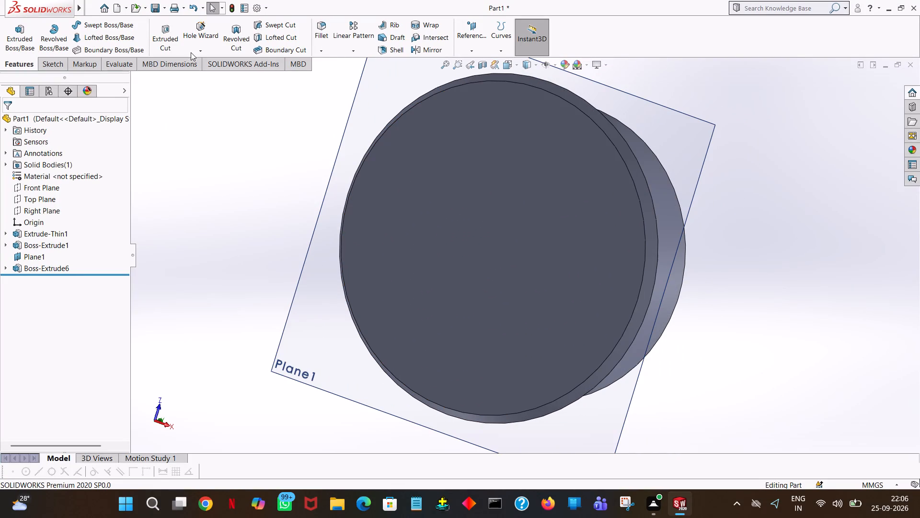
# Sketch a circle of radius 41 mm (82/2), centred on the origin, on the flange's flat bottom face.
pyautogui.click(171, 44)
pyautogui.click(477, 190)
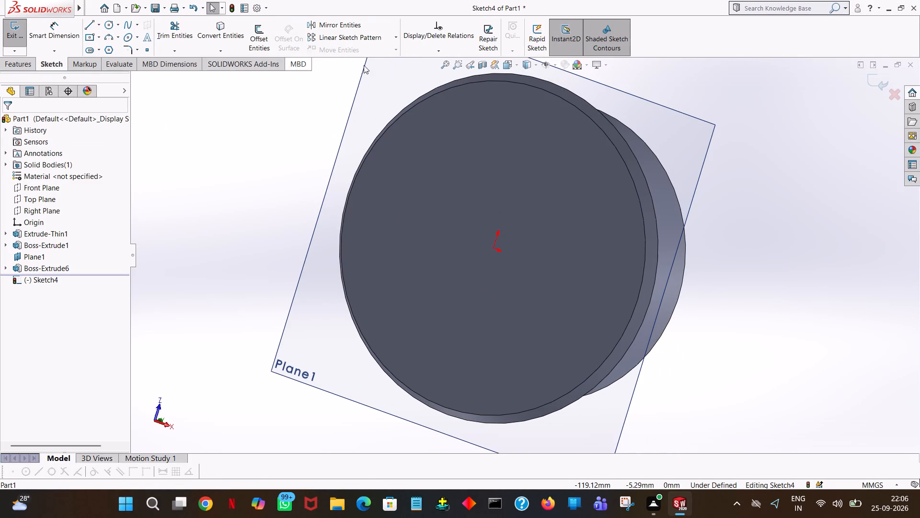
pyautogui.click(517, 69)
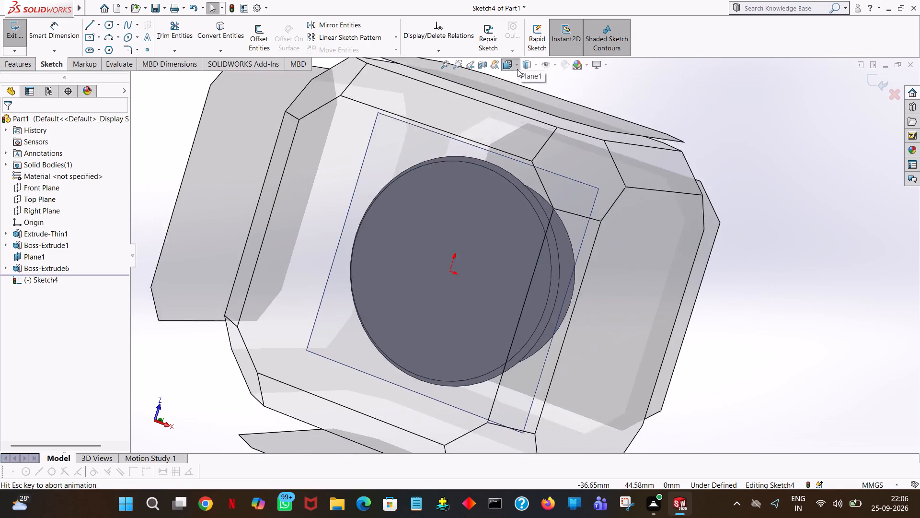
pyautogui.click(558, 119)
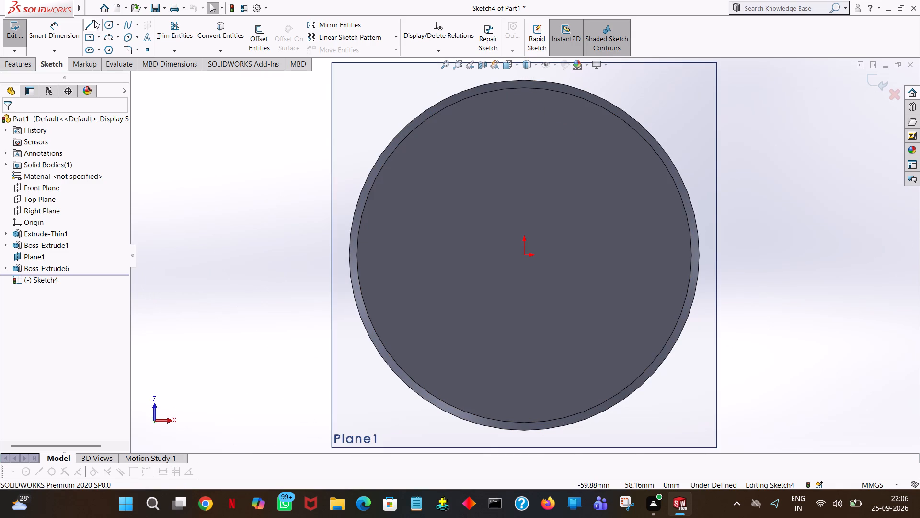
pyautogui.click(107, 22)
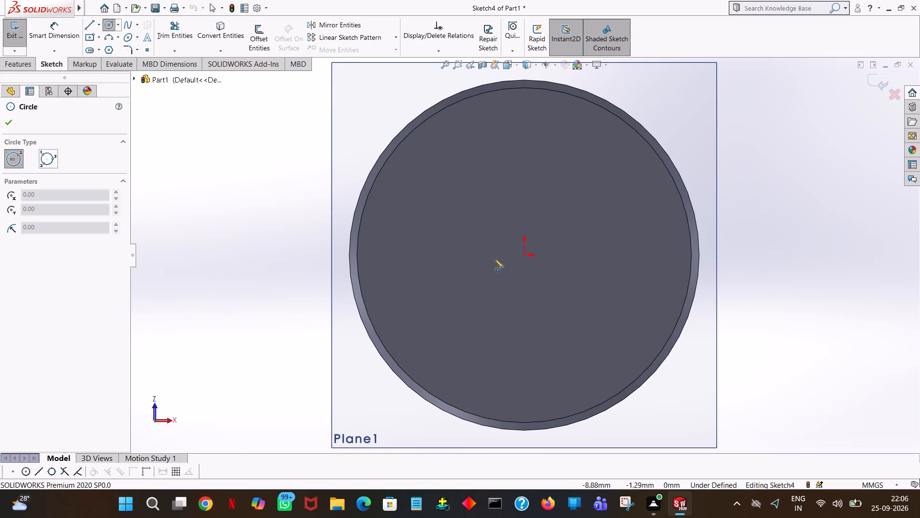
pyautogui.click(525, 256)
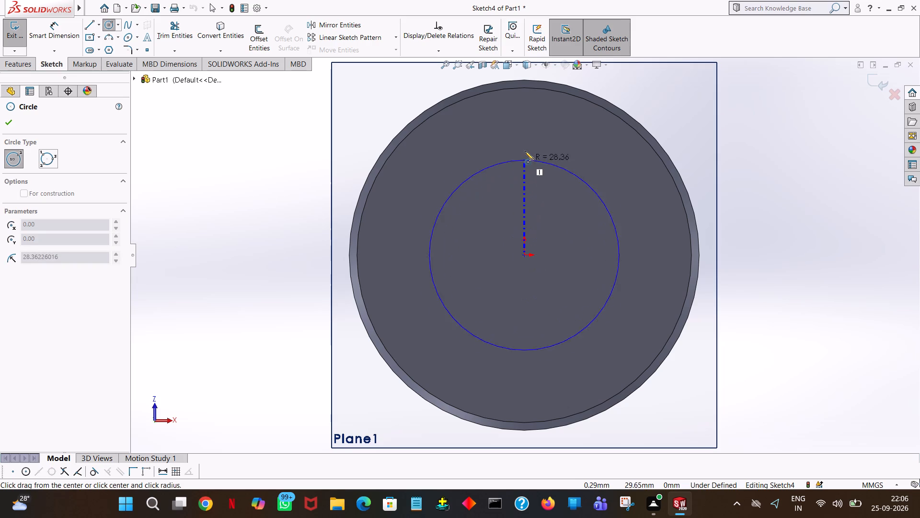
pyautogui.click(525, 141)
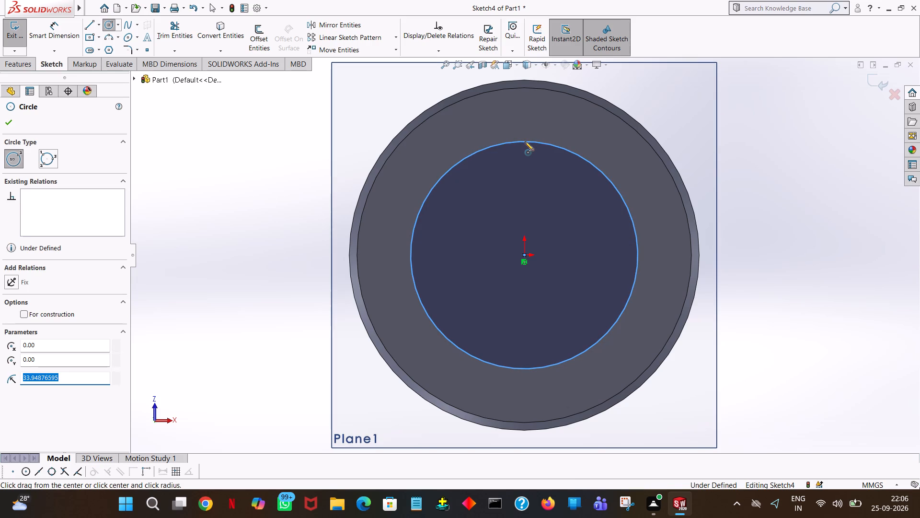
pyautogui.write('82/2')
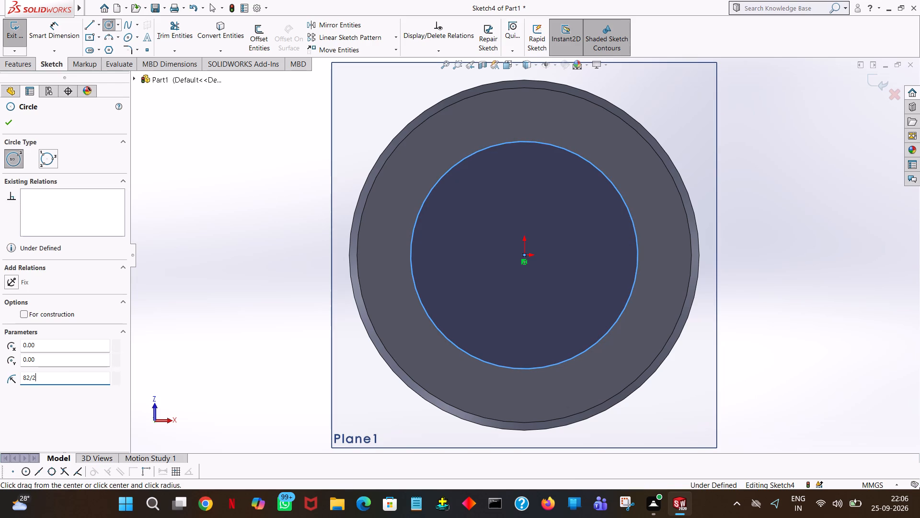
pyautogui.press('Return')
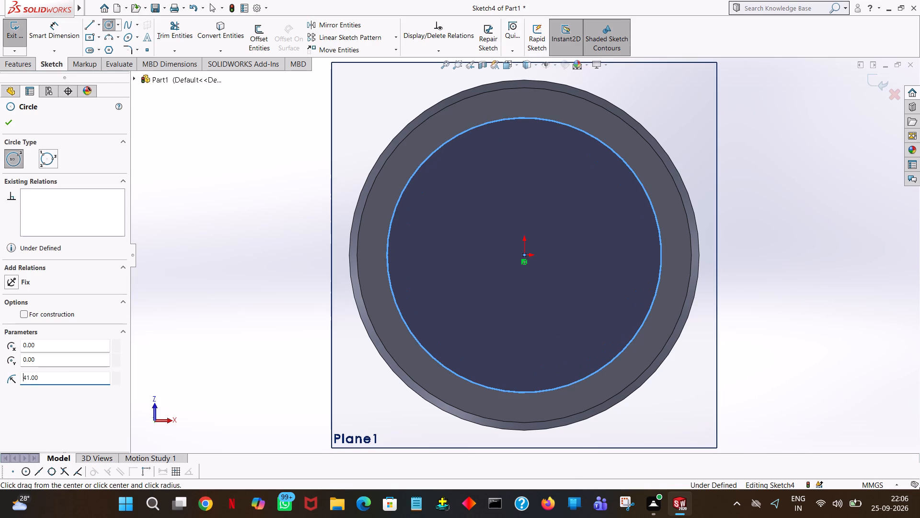
pyautogui.click(11, 120)
# Cut-extrude the 41 mm radius circle 14 mm deep into the body with a blind cut from the bottom face.
pyautogui.moveTo(211, 159); pyautogui.dragTo(203, 213, button='middle')
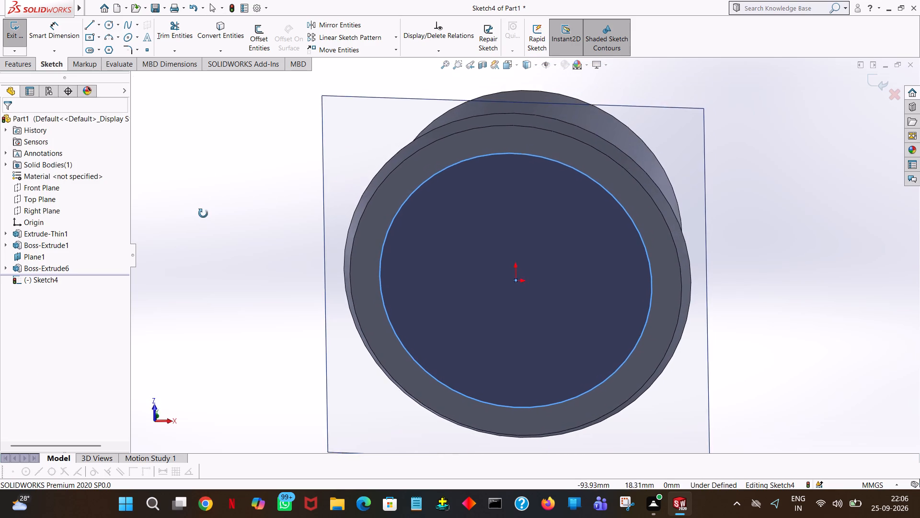
pyautogui.moveTo(203, 213); pyautogui.dragTo(170, 230, button='middle')
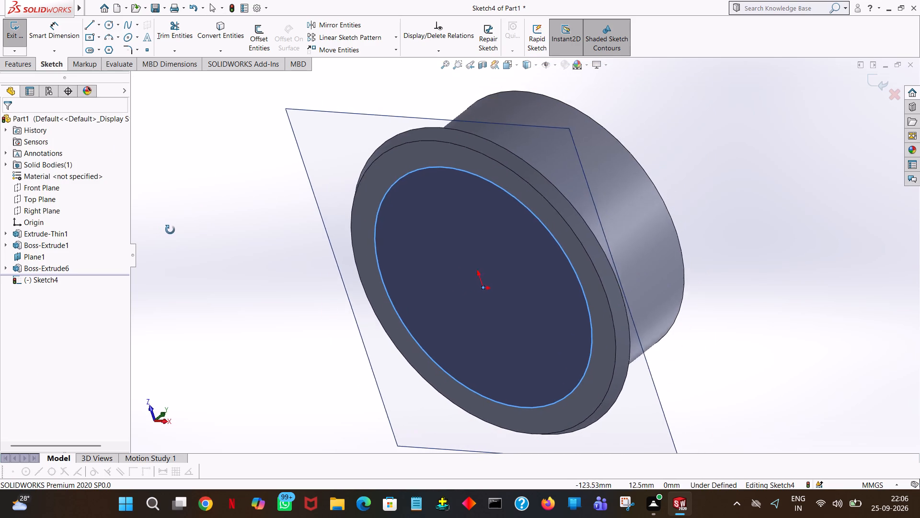
pyautogui.moveTo(170, 230); pyautogui.dragTo(176, 276, button='middle')
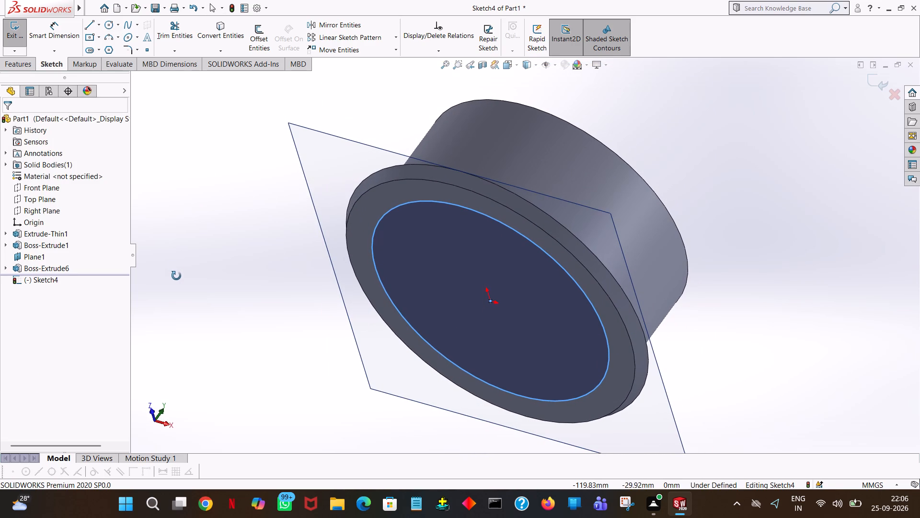
pyautogui.moveTo(176, 276); pyautogui.dragTo(176, 272, button='middle')
pyautogui.click(33, 65)
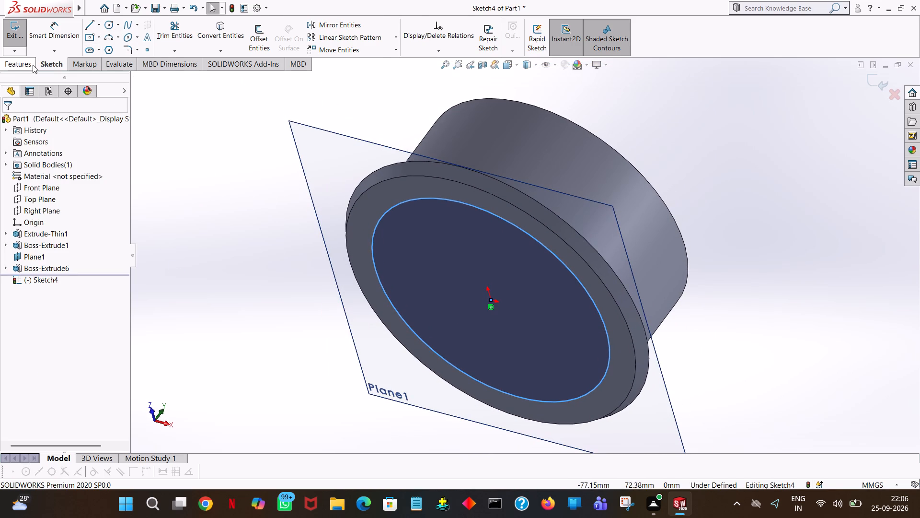
pyautogui.click(157, 41)
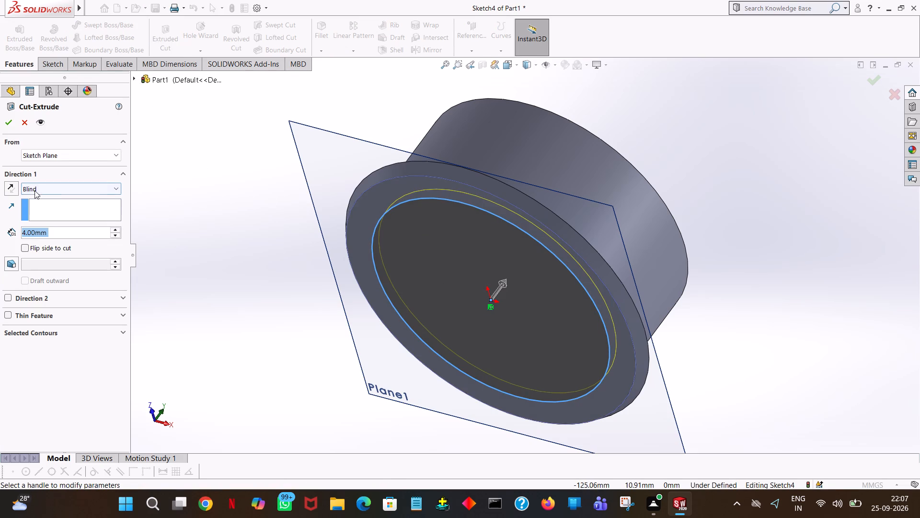
pyautogui.click(113, 229)
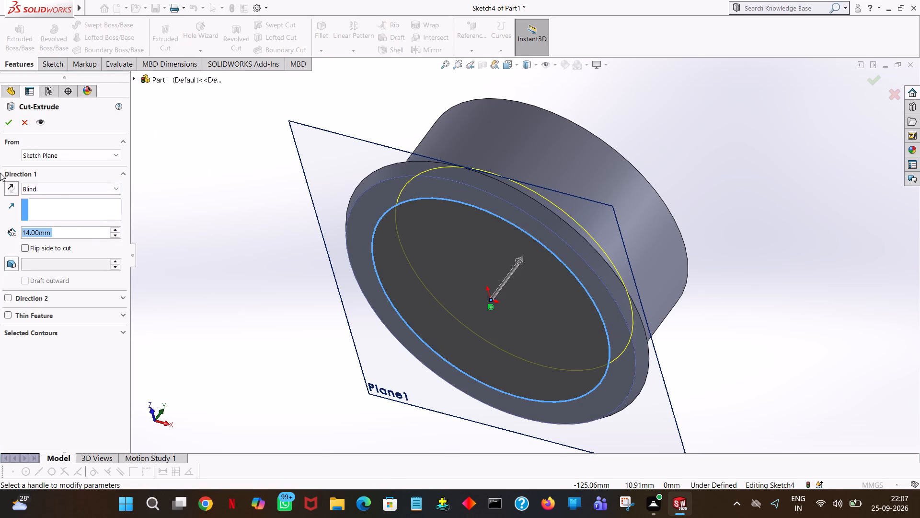
pyautogui.click(11, 121)
pyautogui.click(224, 197)
pyautogui.moveTo(226, 195); pyautogui.dragTo(171, 33, button='middle')
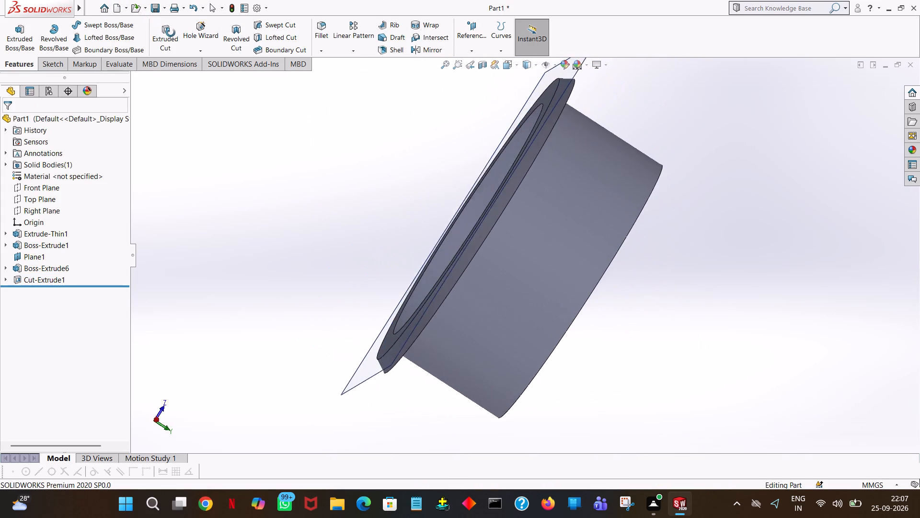
# Apply a 4 mm constant-size fillet to the outer top edge of the cylindrical body.
pyautogui.moveTo(171, 33); pyautogui.dragTo(178, 50, button='middle')
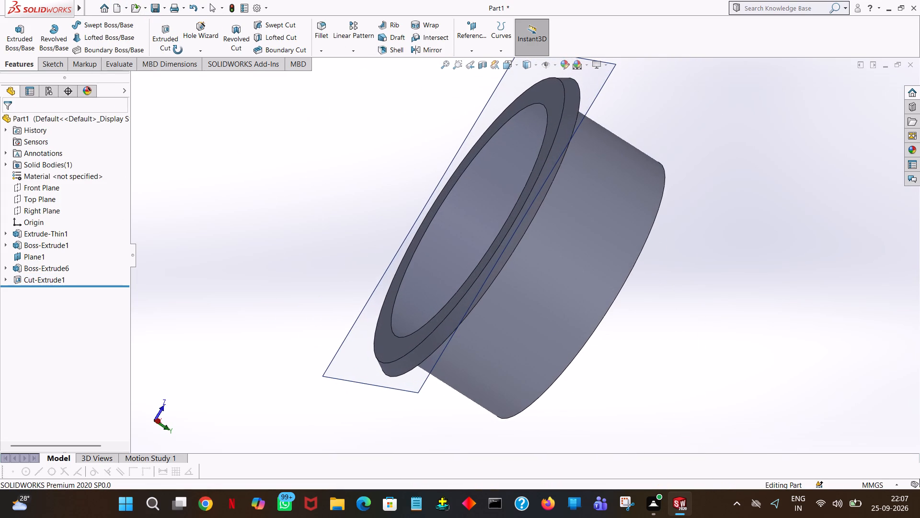
pyautogui.moveTo(178, 50); pyautogui.dragTo(373, 517, button='middle')
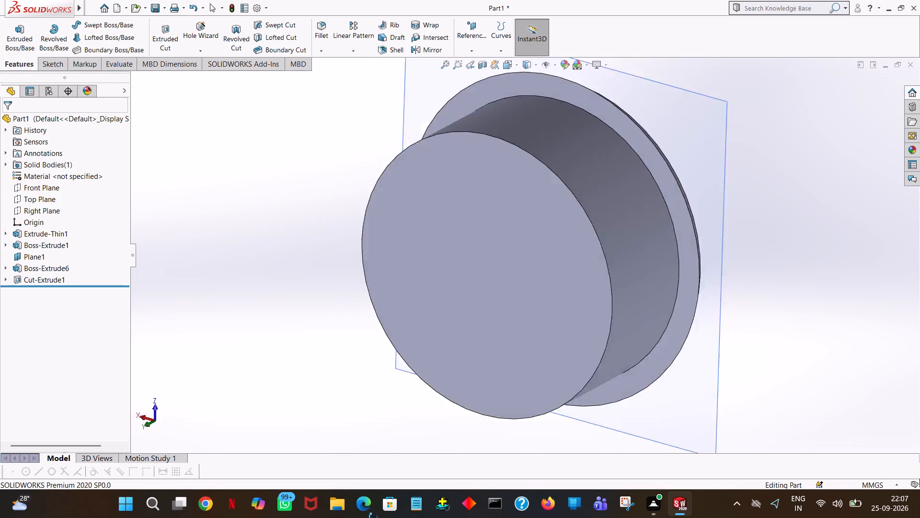
pyautogui.moveTo(373, 517); pyautogui.dragTo(373, 241, button='middle')
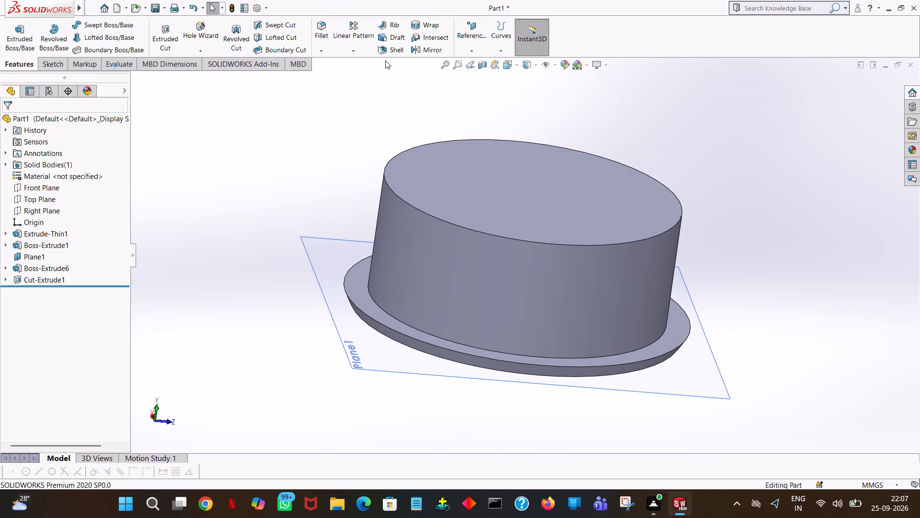
pyautogui.click(316, 25)
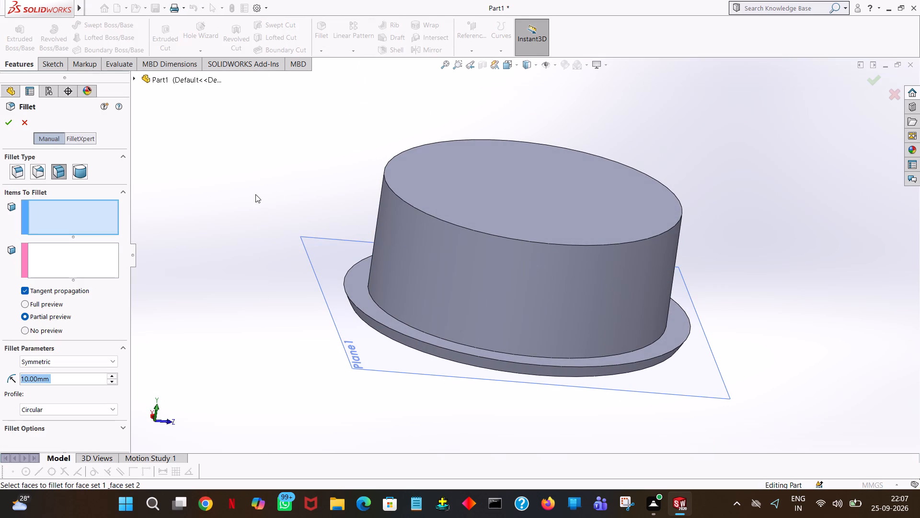
pyautogui.click(15, 171)
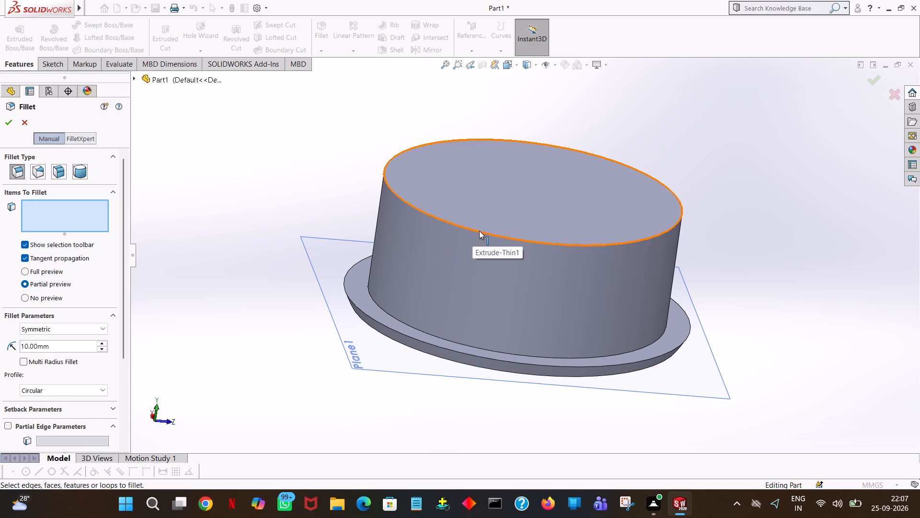
pyautogui.doubleClick(74, 350)
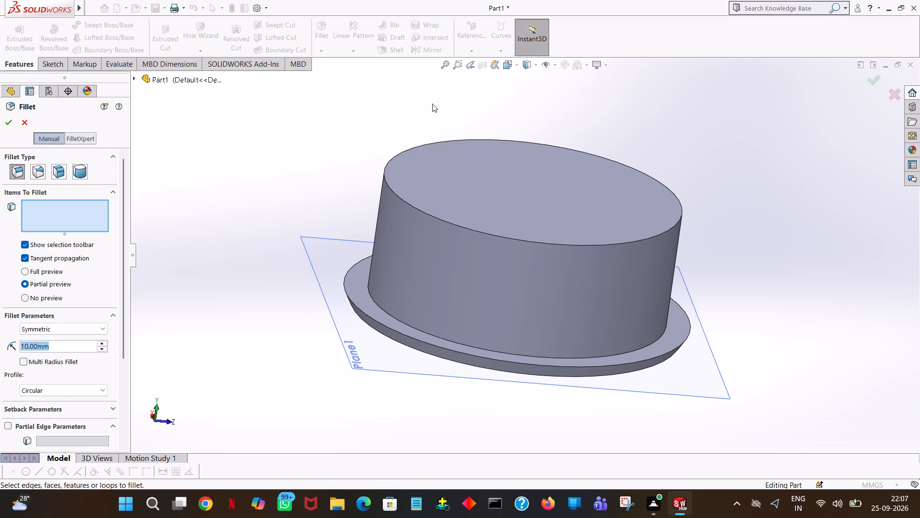
pyautogui.press('4')
pyautogui.click(386, 102)
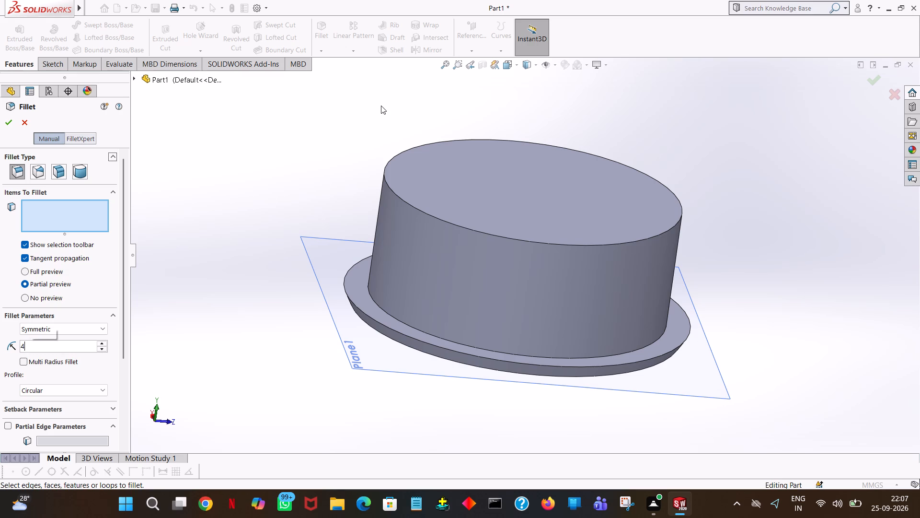
pyautogui.click(411, 205)
pyautogui.click(8, 121)
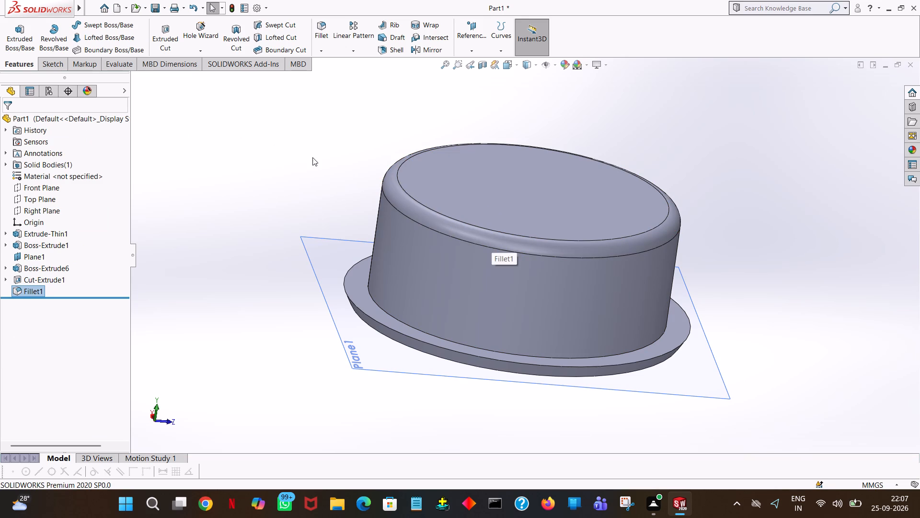
# Examine the filleted knob body from above, from the side and into the hollow underside.
pyautogui.moveTo(314, 157); pyautogui.dragTo(279, 172, button='middle')
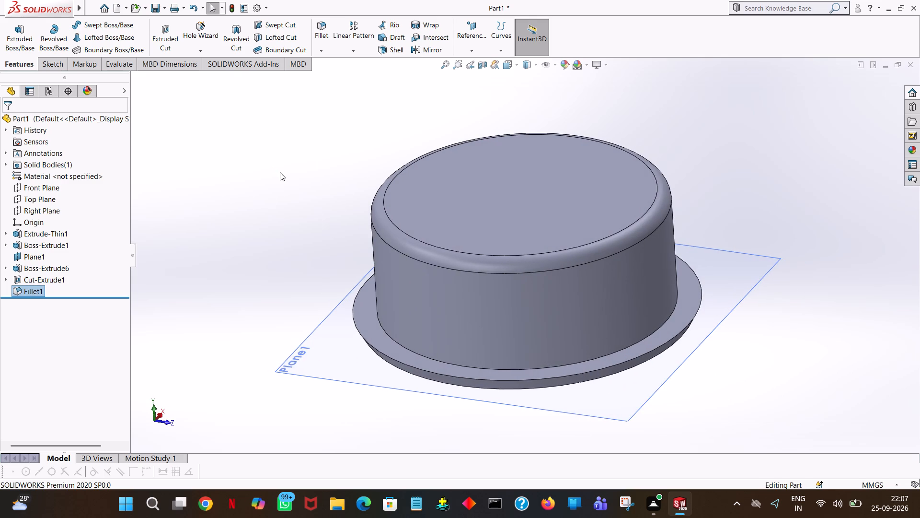
pyautogui.moveTo(280, 172); pyautogui.dragTo(388, 0, button='middle')
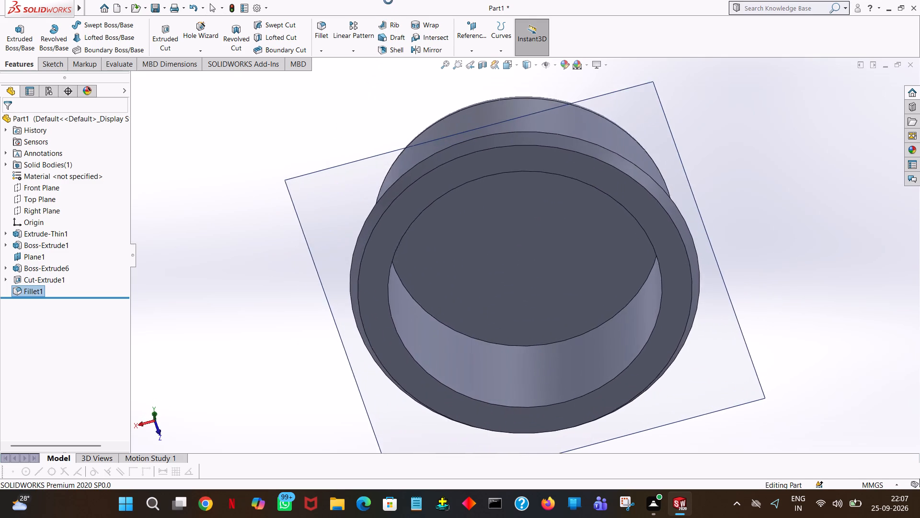
pyautogui.moveTo(388, 0); pyautogui.dragTo(449, 98, button='middle')
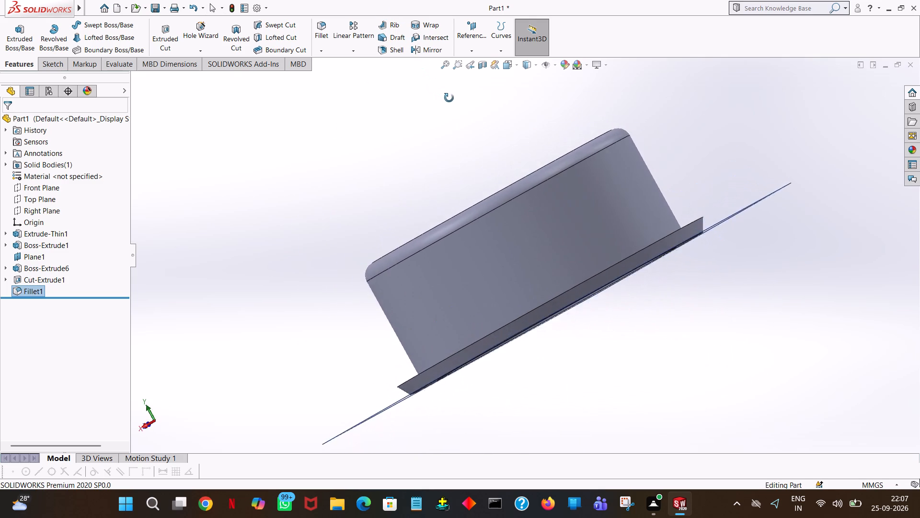
pyautogui.moveTo(449, 98); pyautogui.dragTo(399, 0, button='middle')
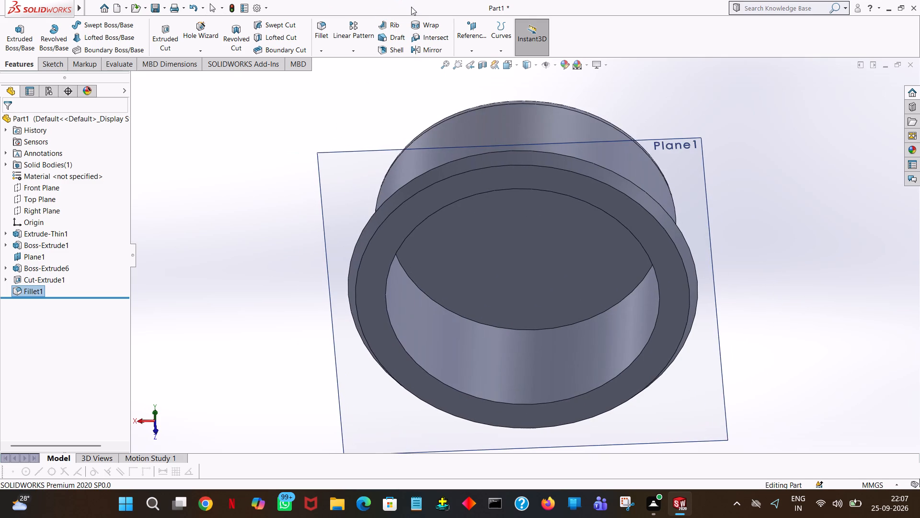
pyautogui.moveTo(830, 232); pyautogui.dragTo(840, 162, button='middle')
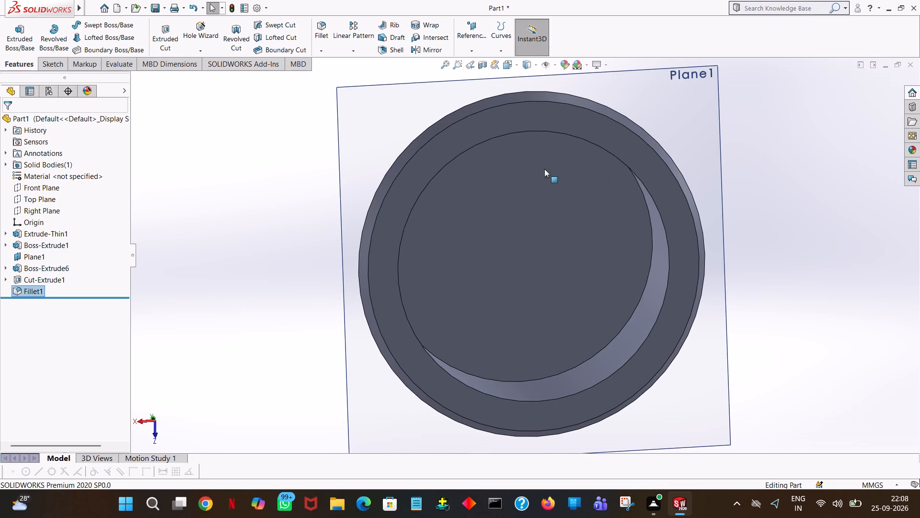
pyautogui.moveTo(397, 165); pyautogui.dragTo(387, 377, button='middle')
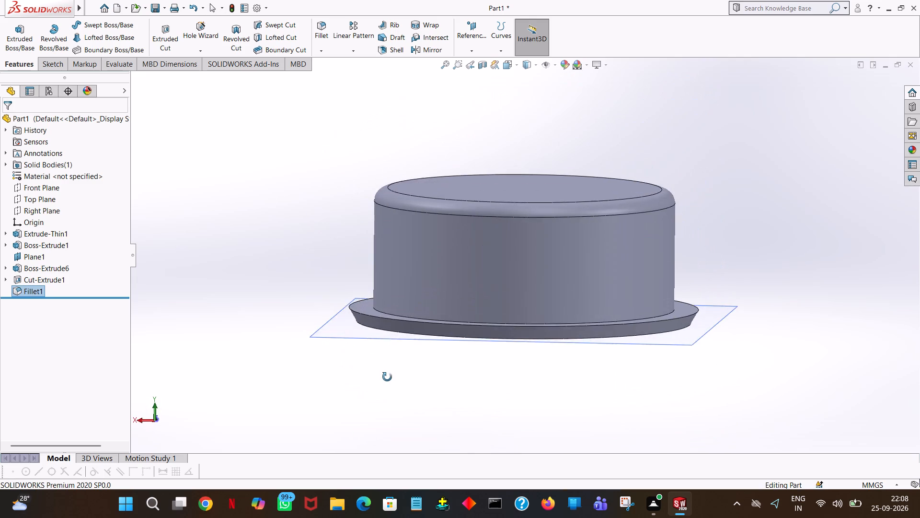
pyautogui.moveTo(387, 377); pyautogui.dragTo(400, 388, button='middle')
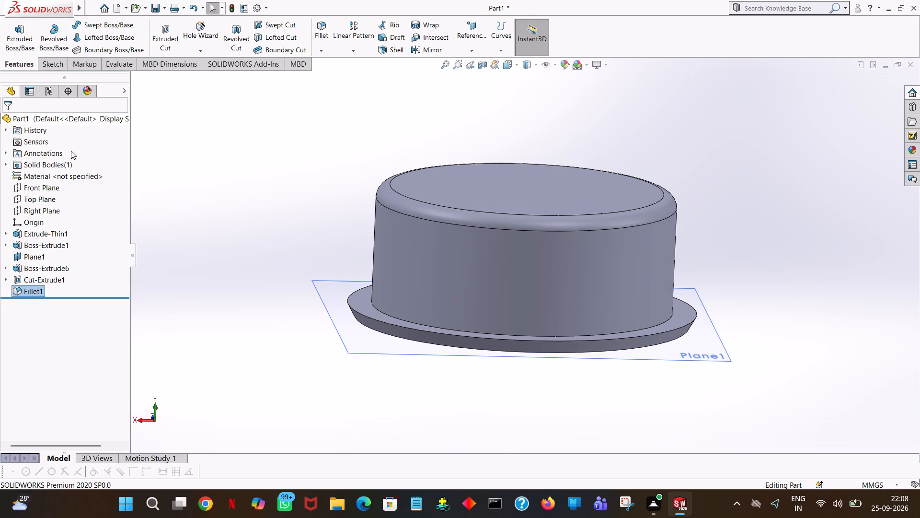
pyautogui.click(37, 291)
pyautogui.click(230, 192)
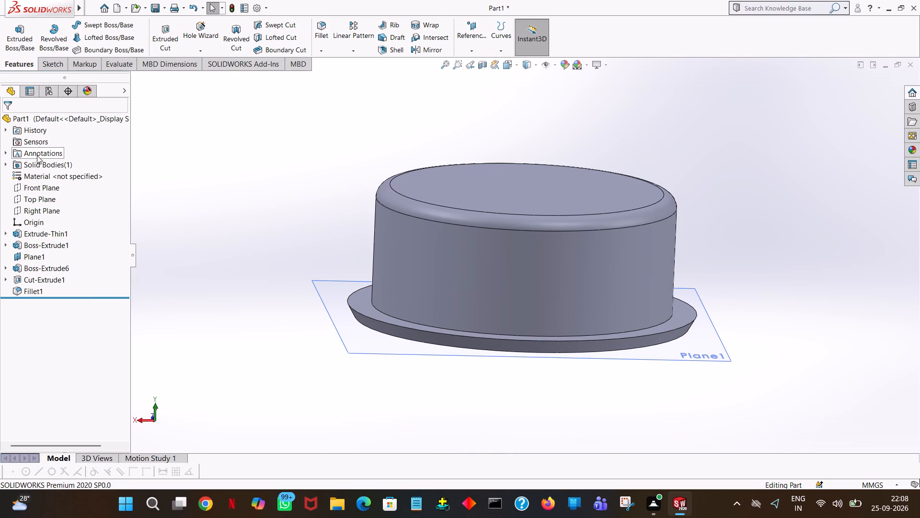
# Define a reference plane parallel to the Front Plane, offset 42 mm (84/2) towards the body's outer wall.
pyautogui.click(31, 191)
pyautogui.moveTo(326, 143); pyautogui.dragTo(345, 177, button='middle')
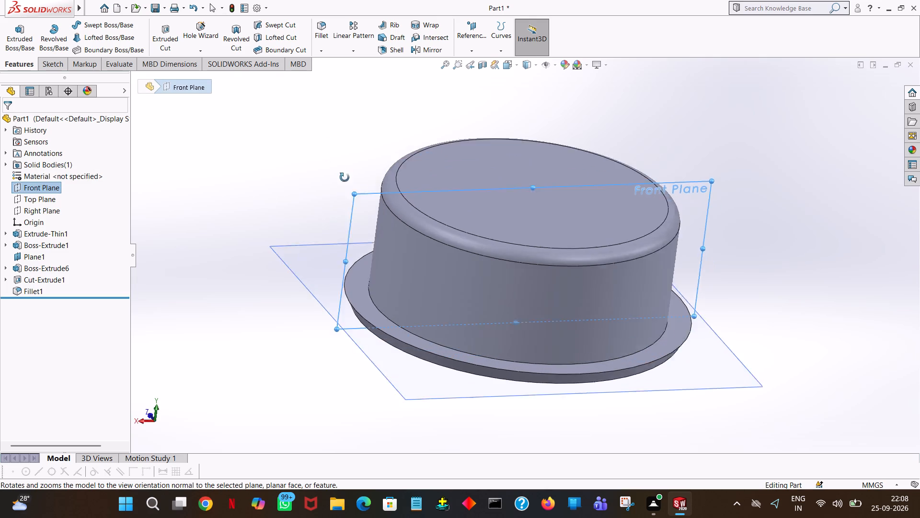
pyautogui.moveTo(345, 177); pyautogui.dragTo(295, 157, button='middle')
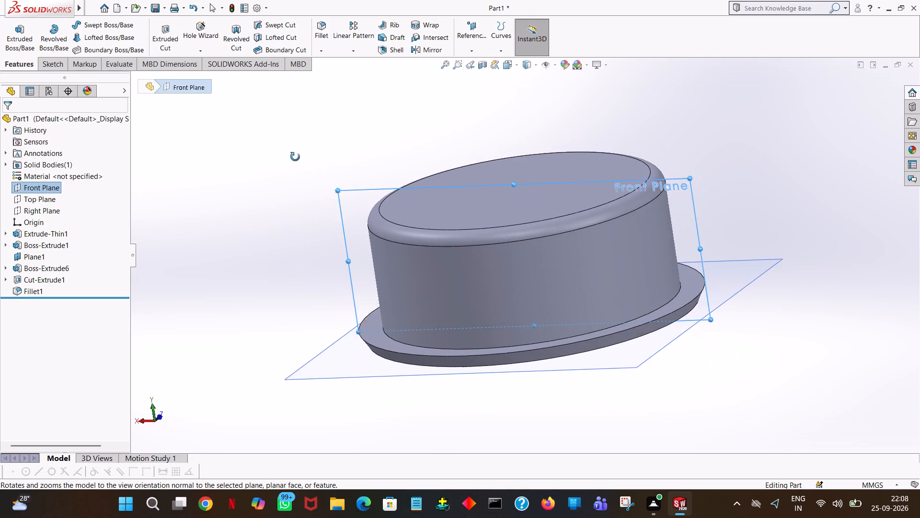
pyautogui.moveTo(295, 157); pyautogui.dragTo(314, 160, button='middle')
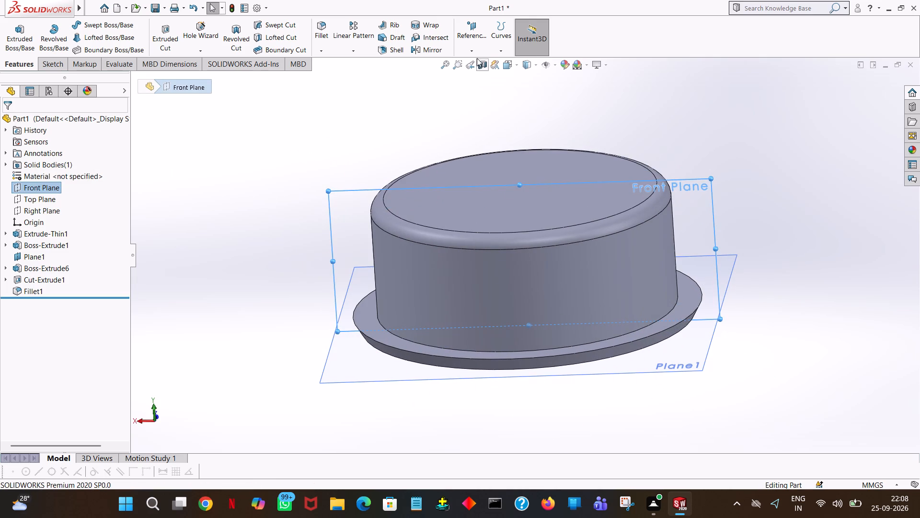
pyautogui.click(475, 55)
pyautogui.click(477, 66)
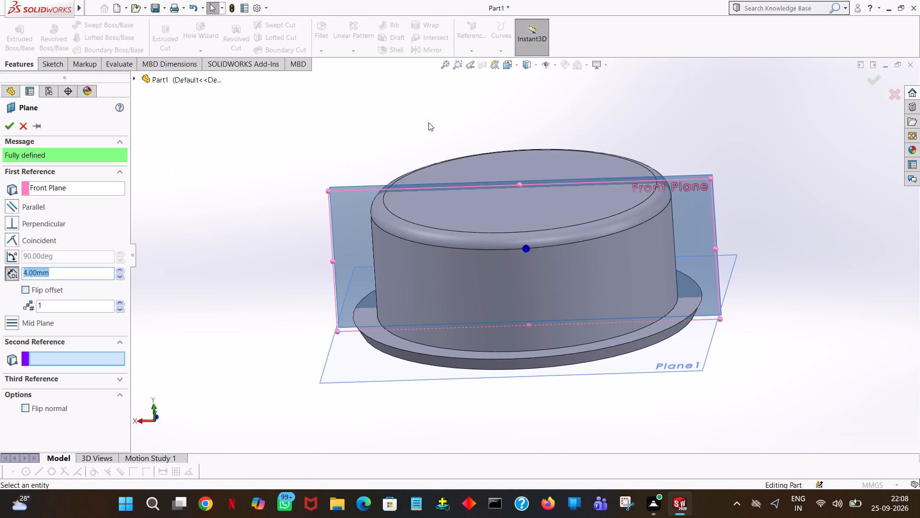
pyautogui.moveTo(428, 122); pyautogui.dragTo(446, 219, button='middle')
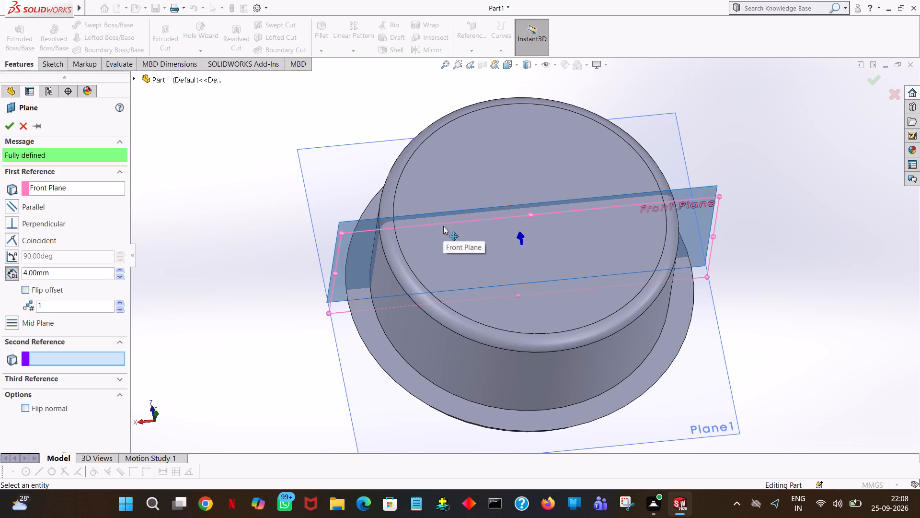
pyautogui.doubleClick(63, 270)
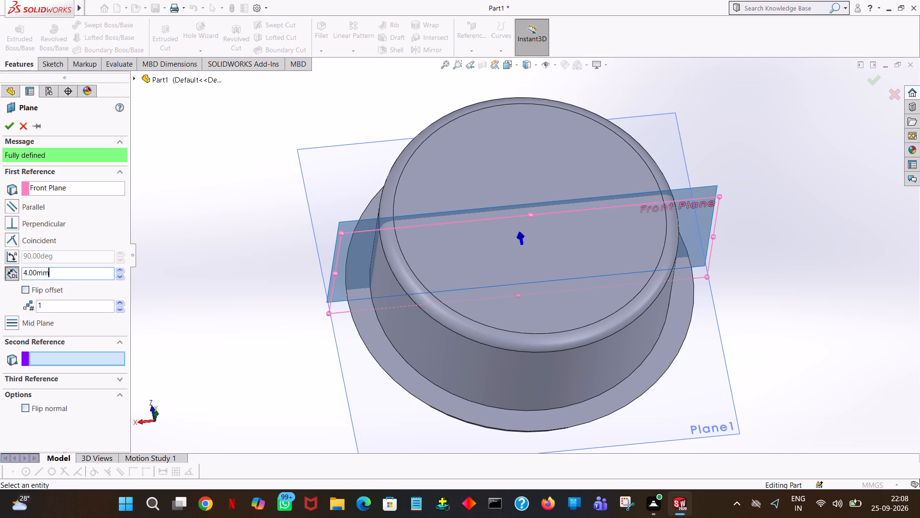
pyautogui.press('8')
pyautogui.press('4')
pyautogui.write('/2')
pyautogui.press('Return')
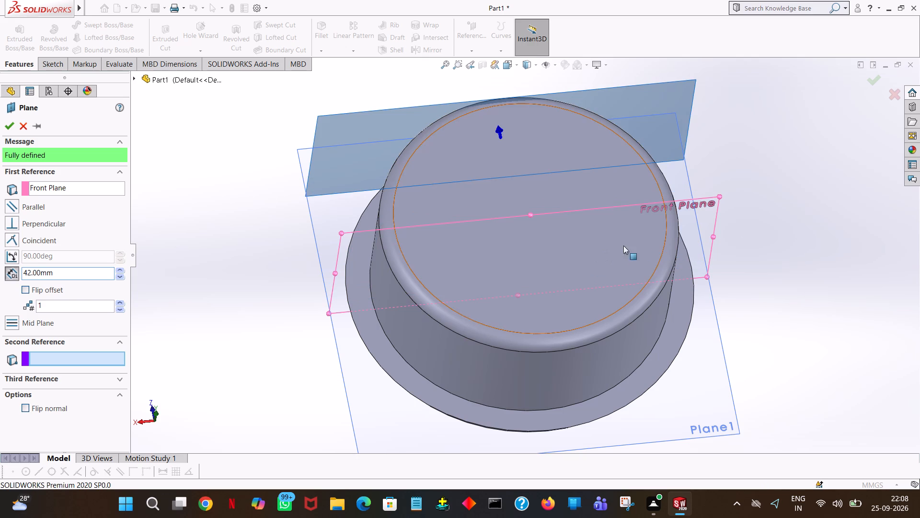
pyautogui.moveTo(768, 241); pyautogui.dragTo(663, 425, button='middle')
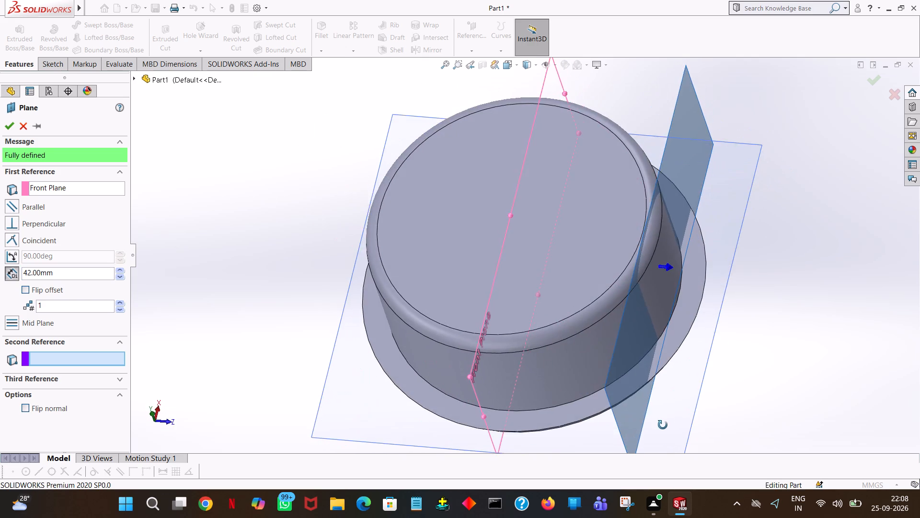
pyautogui.moveTo(663, 425); pyautogui.dragTo(669, 414, button='middle')
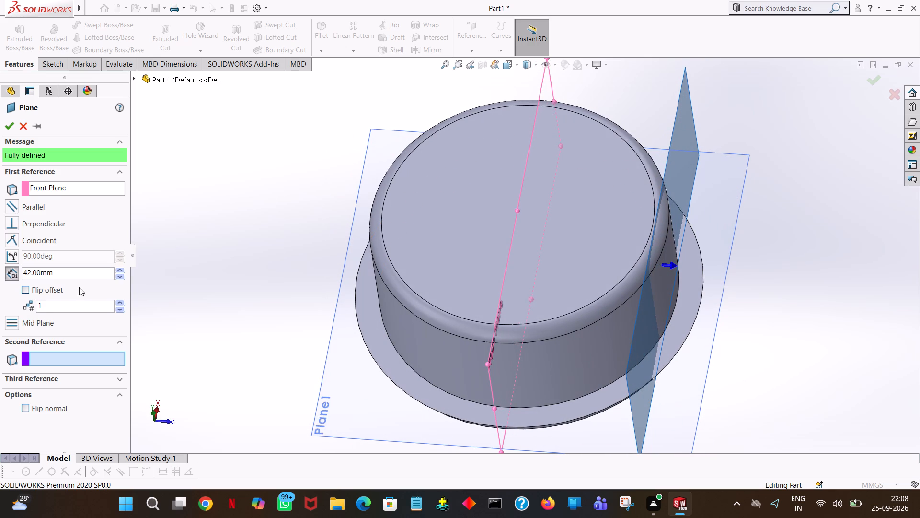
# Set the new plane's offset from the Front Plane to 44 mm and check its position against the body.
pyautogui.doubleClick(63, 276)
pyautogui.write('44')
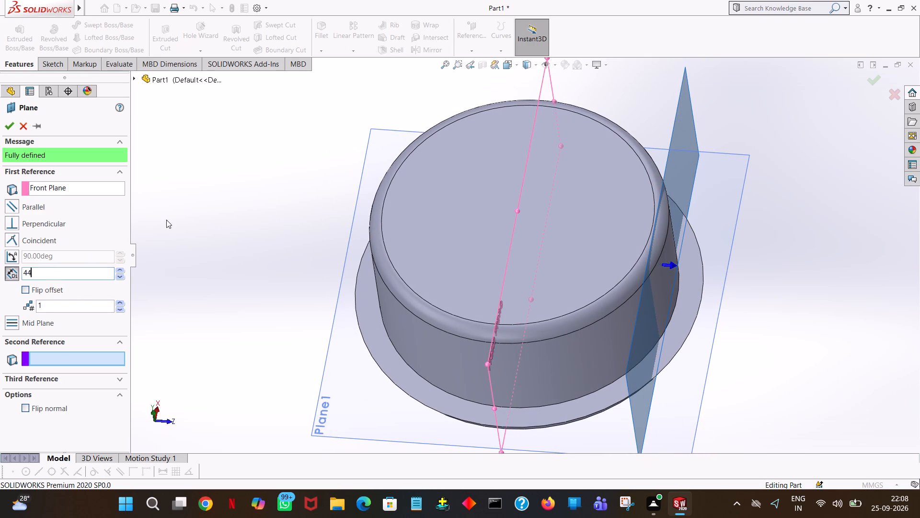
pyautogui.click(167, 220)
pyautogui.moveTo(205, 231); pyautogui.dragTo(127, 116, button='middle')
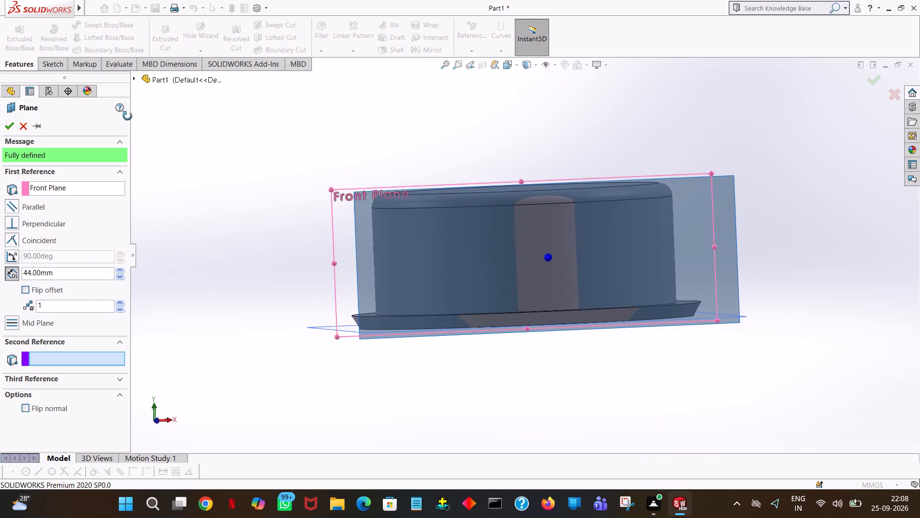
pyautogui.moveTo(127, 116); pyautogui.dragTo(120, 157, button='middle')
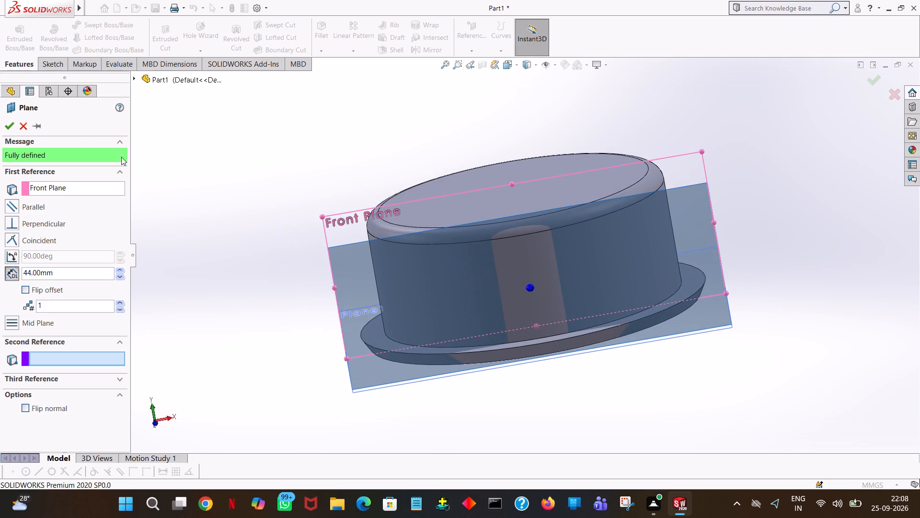
# Set the new plane's offset from the Front Plane to 45 mm and create the plane.
pyautogui.doubleClick(81, 274)
pyautogui.write('45')
pyautogui.click(253, 247)
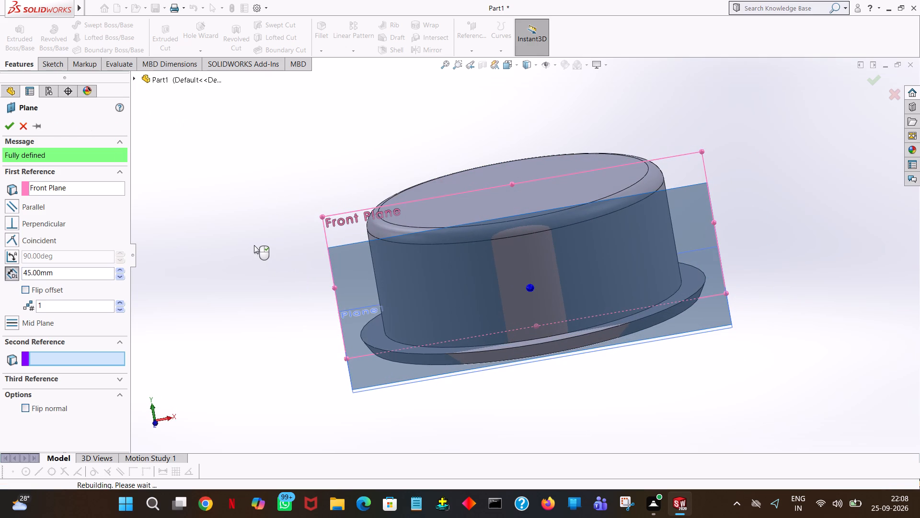
pyautogui.moveTo(260, 244); pyautogui.dragTo(348, 259, button='middle')
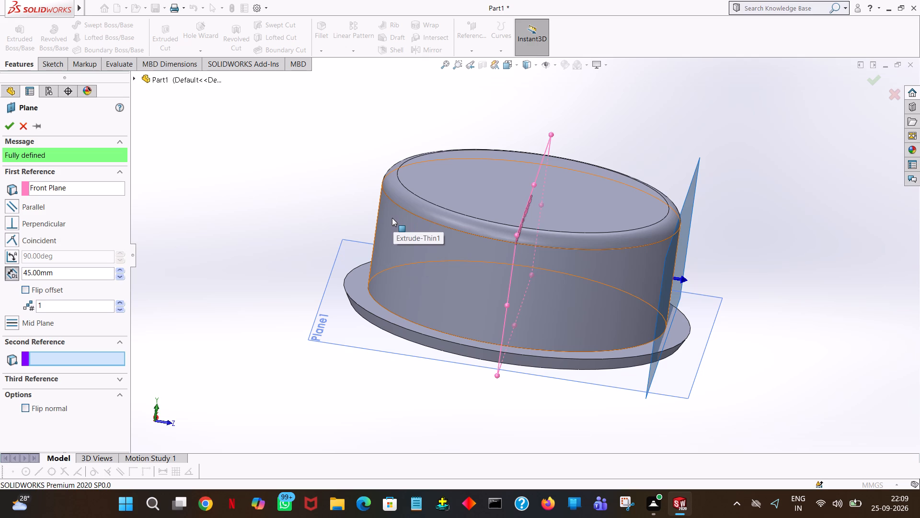
pyautogui.click(7, 127)
# Open a new sketch on the 45 mm offset plane and orient the view normal to it.
pyautogui.moveTo(292, 190); pyautogui.dragTo(289, 190, button='middle')
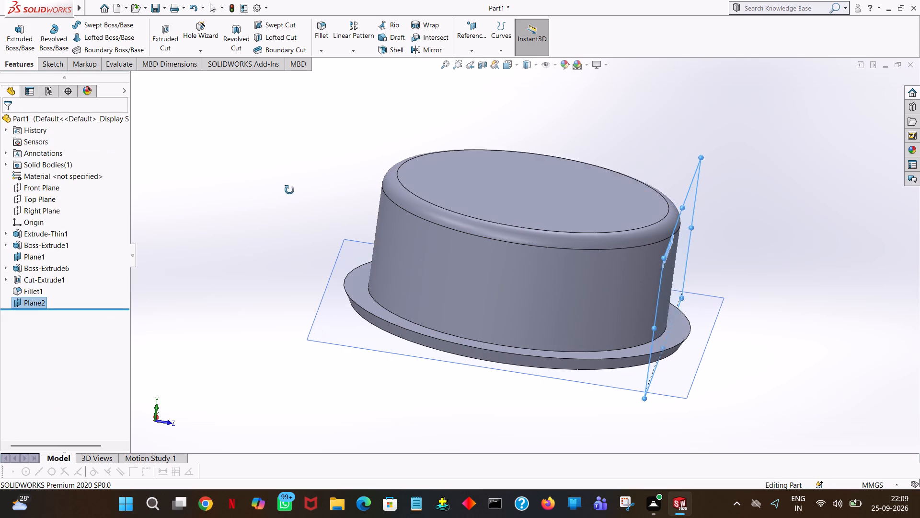
pyautogui.moveTo(289, 190); pyautogui.dragTo(185, 374, button='middle')
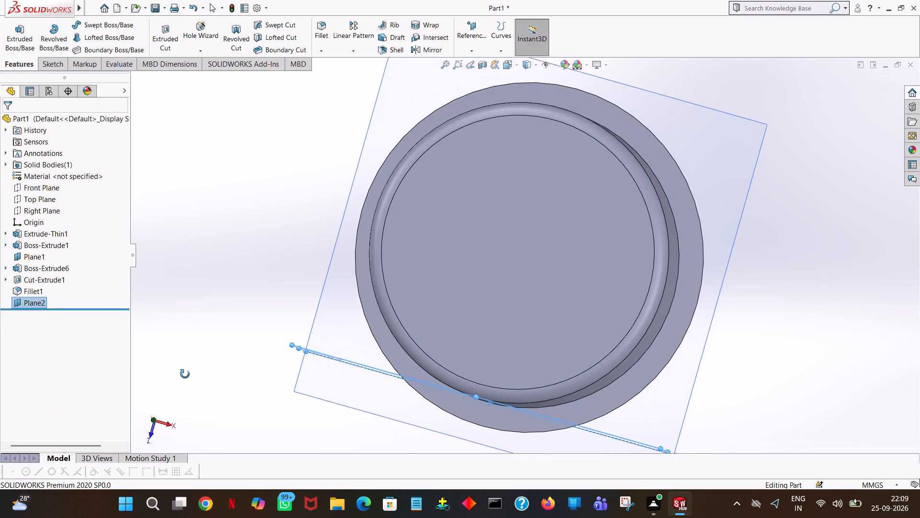
pyautogui.moveTo(185, 374); pyautogui.dragTo(237, 182, button='middle')
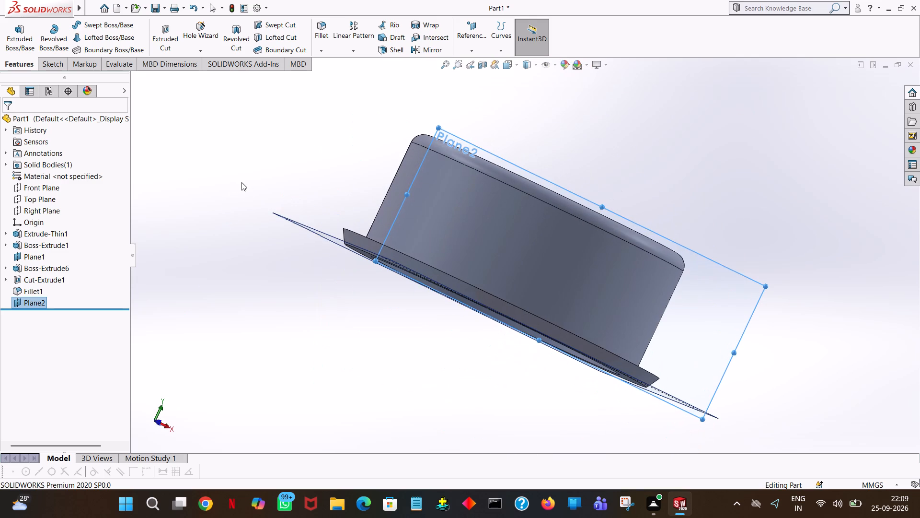
pyautogui.click(25, 307)
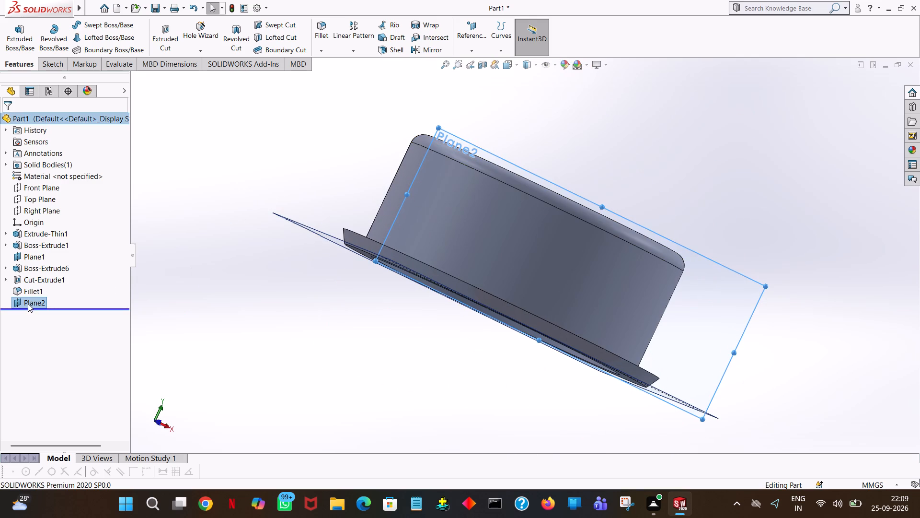
pyautogui.click(29, 303)
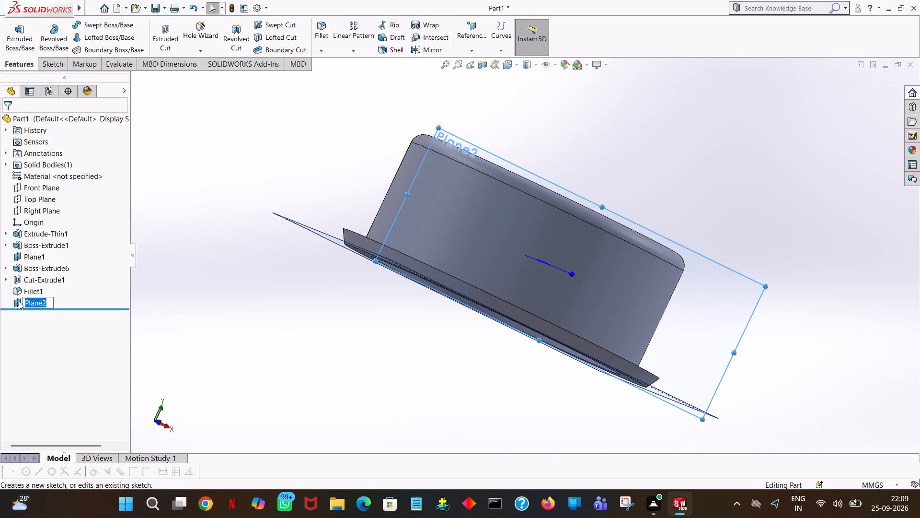
pyautogui.click(19, 301)
pyautogui.click(28, 289)
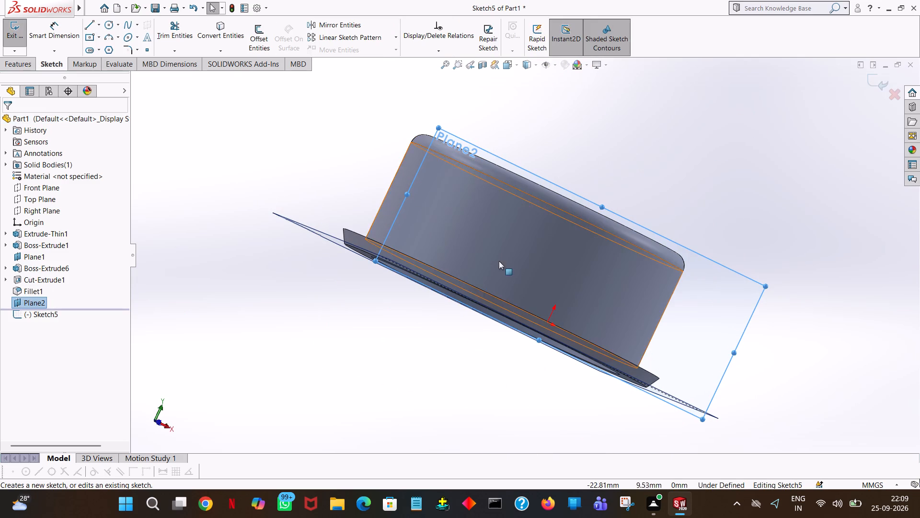
pyautogui.click(518, 64)
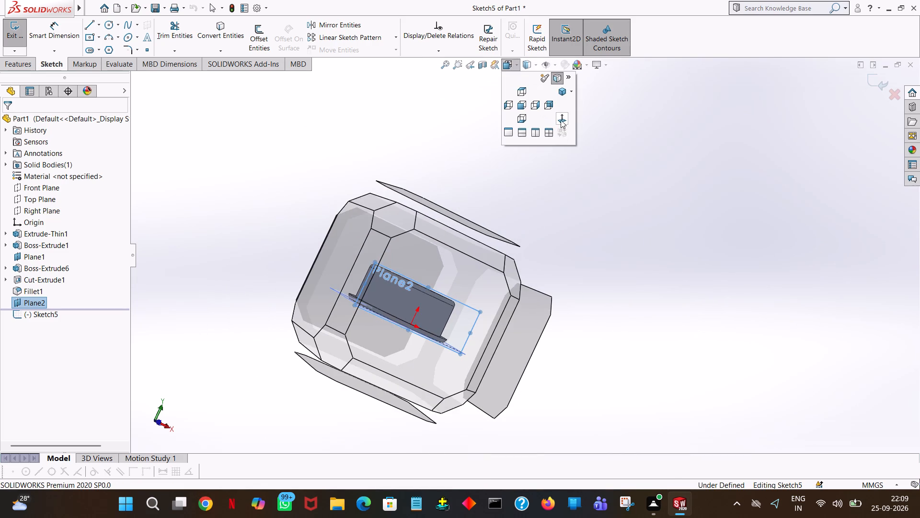
pyautogui.click(561, 120)
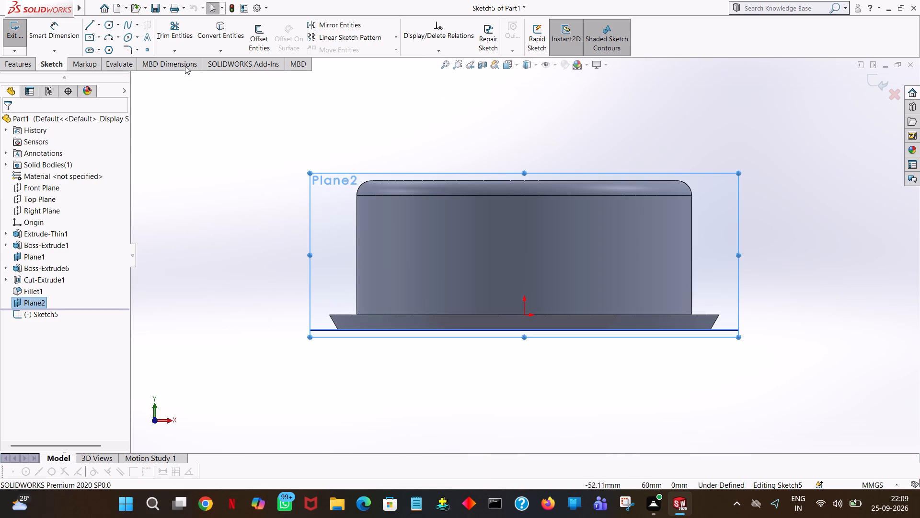
# Draw a line from the sketch origin upwards along the middle of the body's side wall.
pyautogui.click(92, 24)
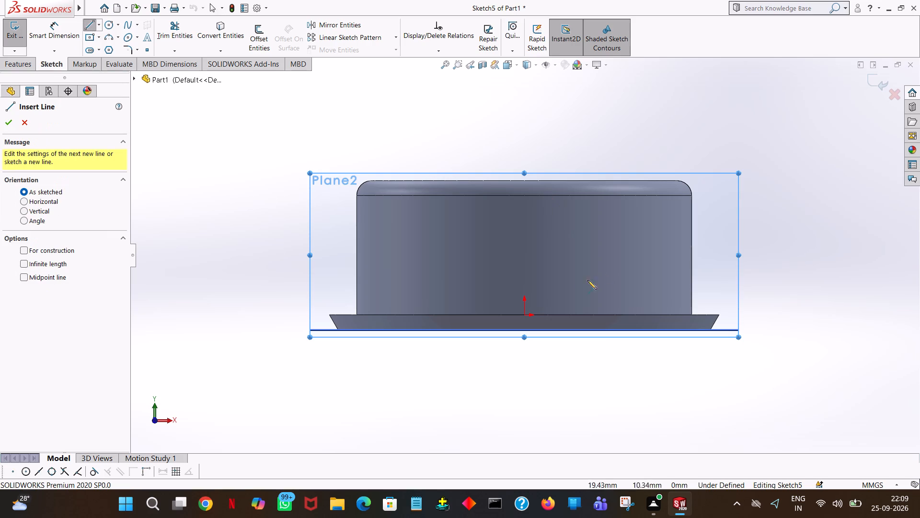
pyautogui.click(526, 315)
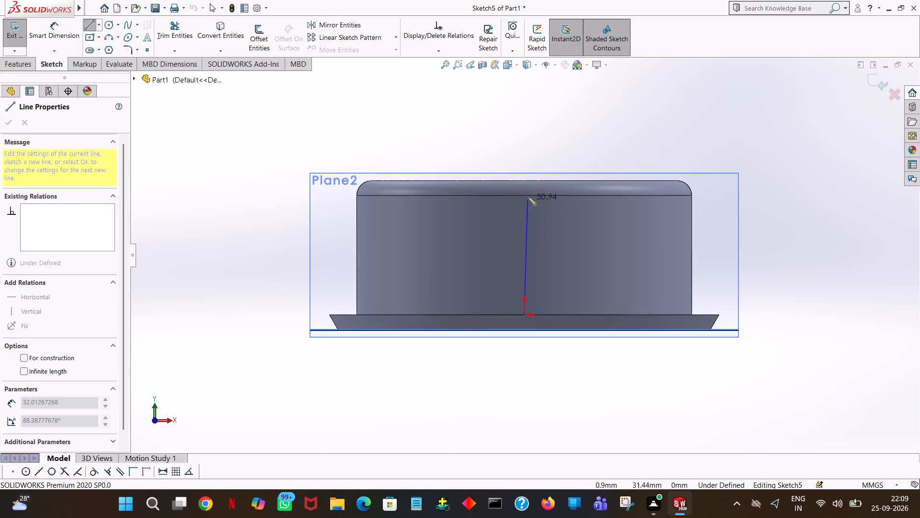
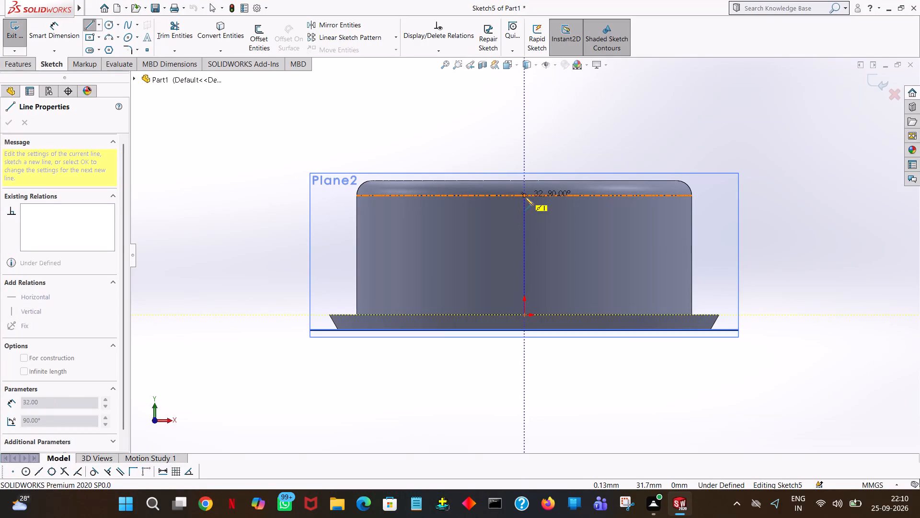
# Finish the vertical centre line at 32 mm long, ending on the lower edge of the body's top fillet.
pyautogui.click(525, 197)
pyautogui.rightClick(525, 197)
pyautogui.click(547, 203)
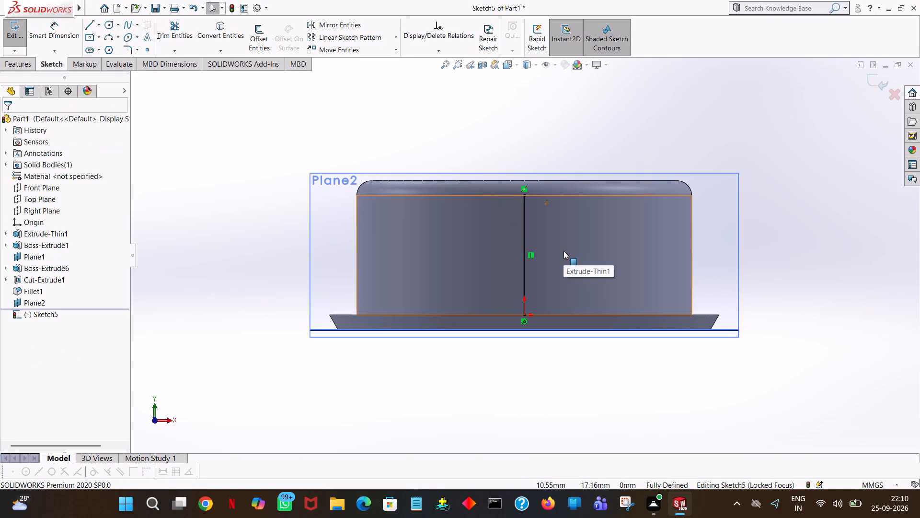
# Sketch a circle of 4 mm radius centred on the vertical line's upper end, reaching the body's top edge.
pyautogui.keyDown('ctrl'); pyautogui.scroll(-5, 563, 251); pyautogui.keyUp('ctrl')
pyautogui.keyDown('ctrl'); pyautogui.scroll(2, 563, 251); pyautogui.keyUp('ctrl')
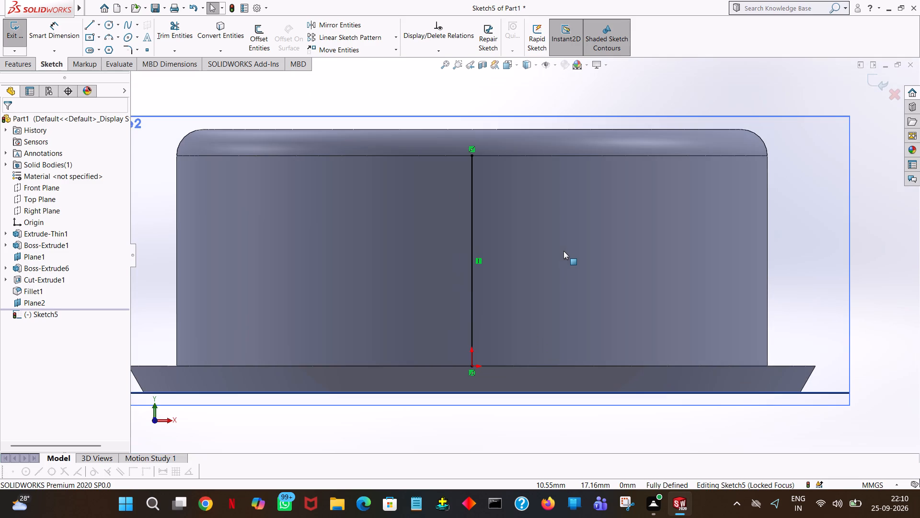
pyautogui.click(107, 20)
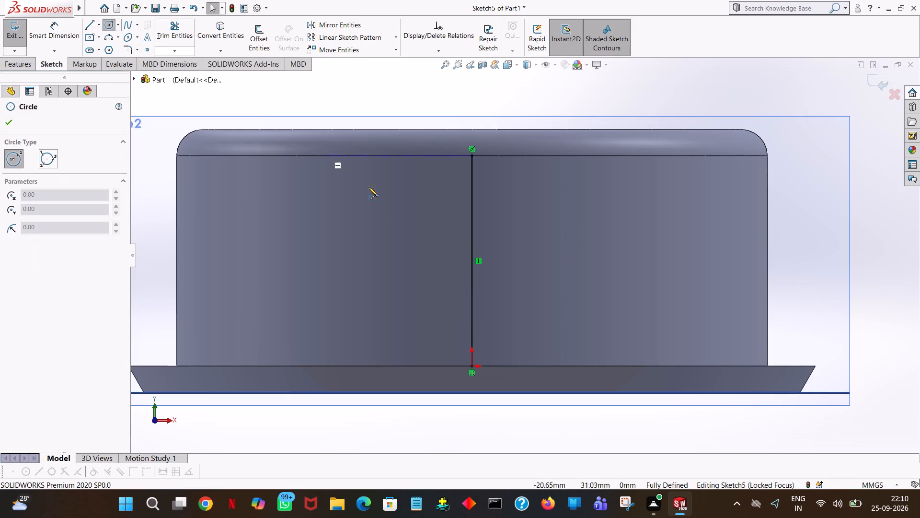
pyautogui.click(473, 158)
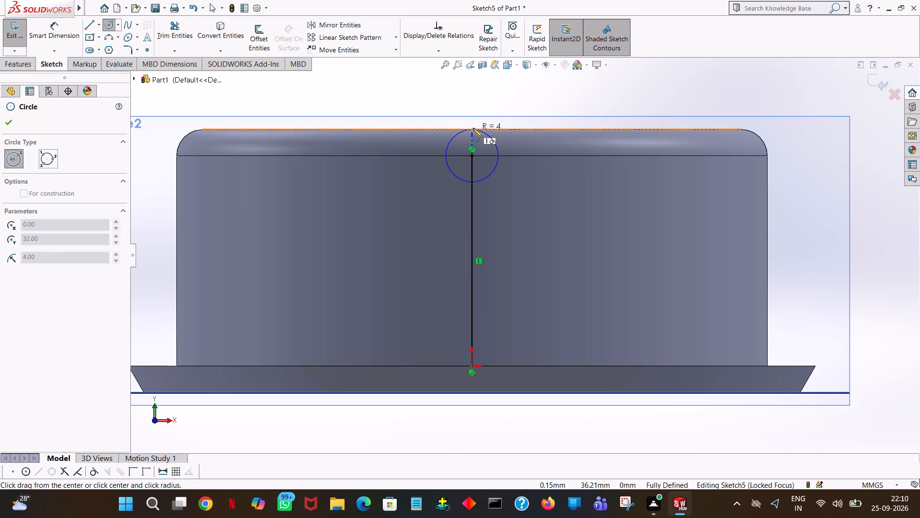
pyautogui.click(473, 128)
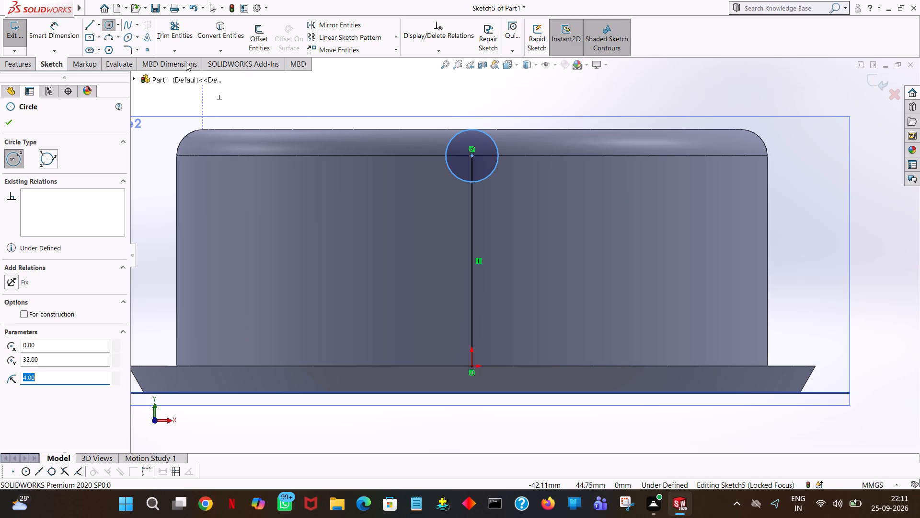
pyautogui.click(10, 123)
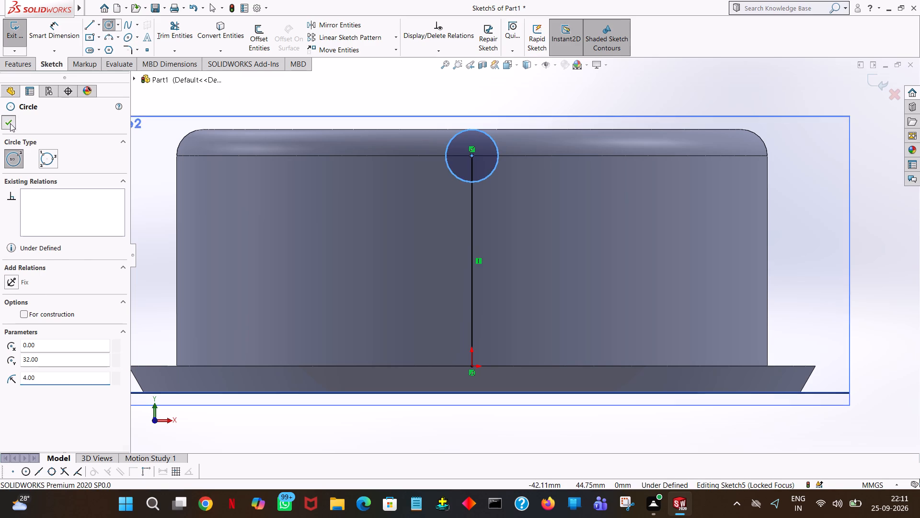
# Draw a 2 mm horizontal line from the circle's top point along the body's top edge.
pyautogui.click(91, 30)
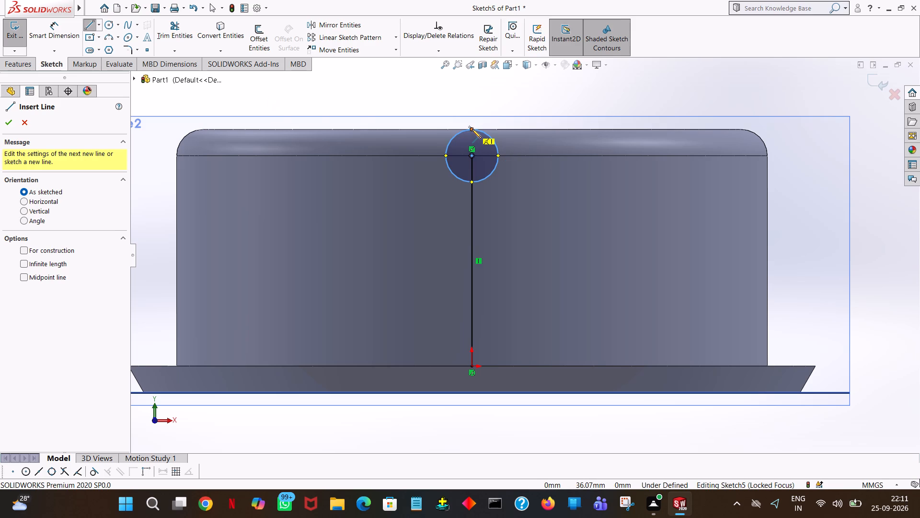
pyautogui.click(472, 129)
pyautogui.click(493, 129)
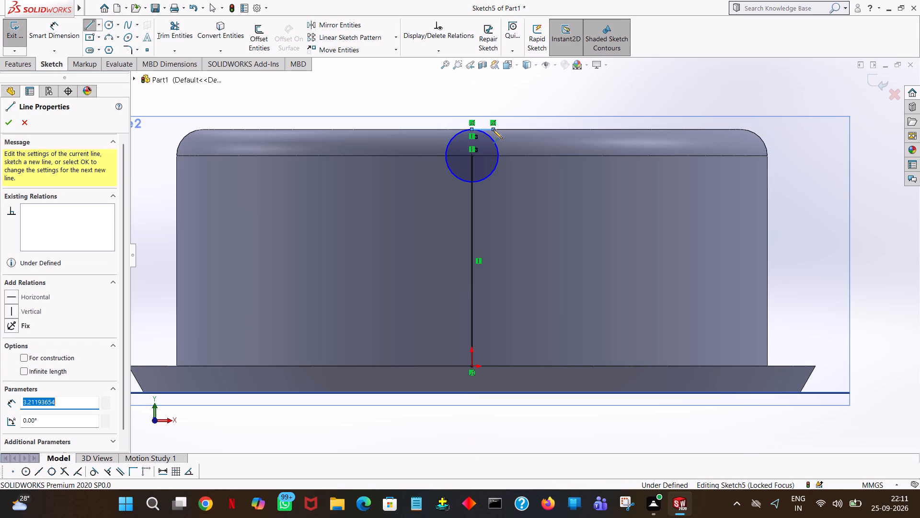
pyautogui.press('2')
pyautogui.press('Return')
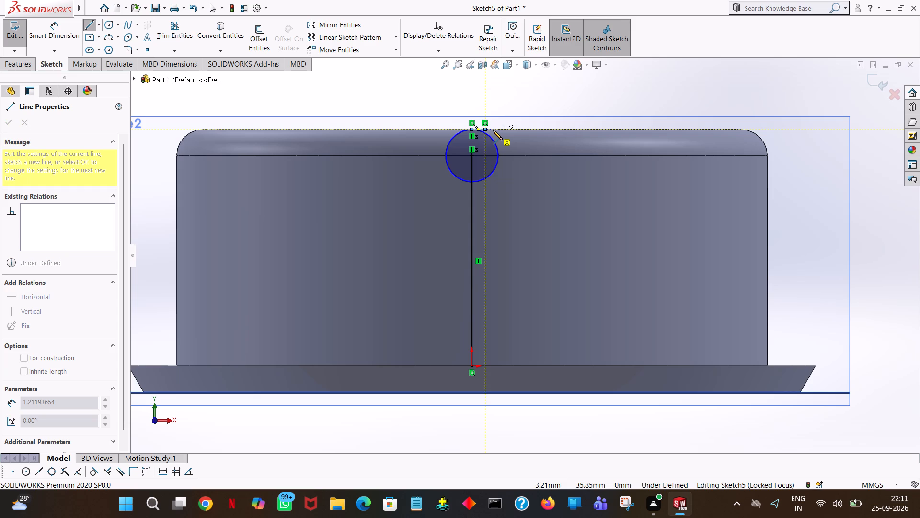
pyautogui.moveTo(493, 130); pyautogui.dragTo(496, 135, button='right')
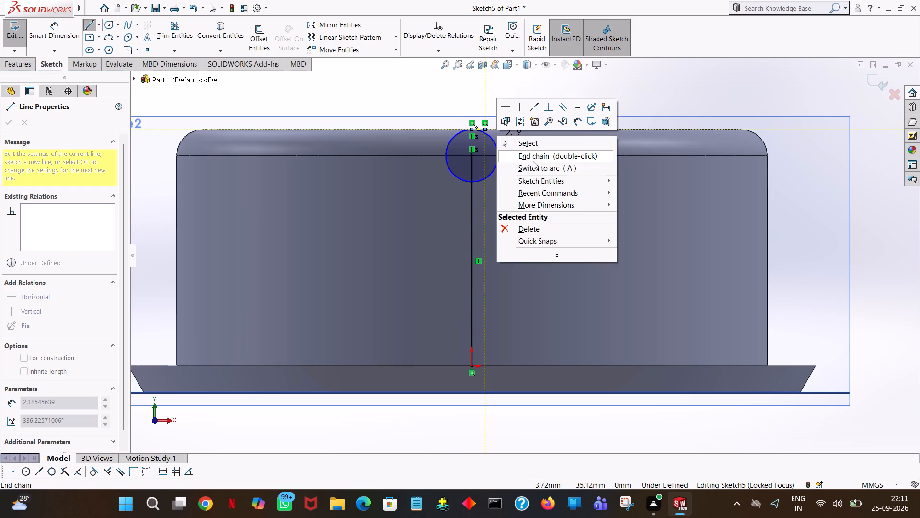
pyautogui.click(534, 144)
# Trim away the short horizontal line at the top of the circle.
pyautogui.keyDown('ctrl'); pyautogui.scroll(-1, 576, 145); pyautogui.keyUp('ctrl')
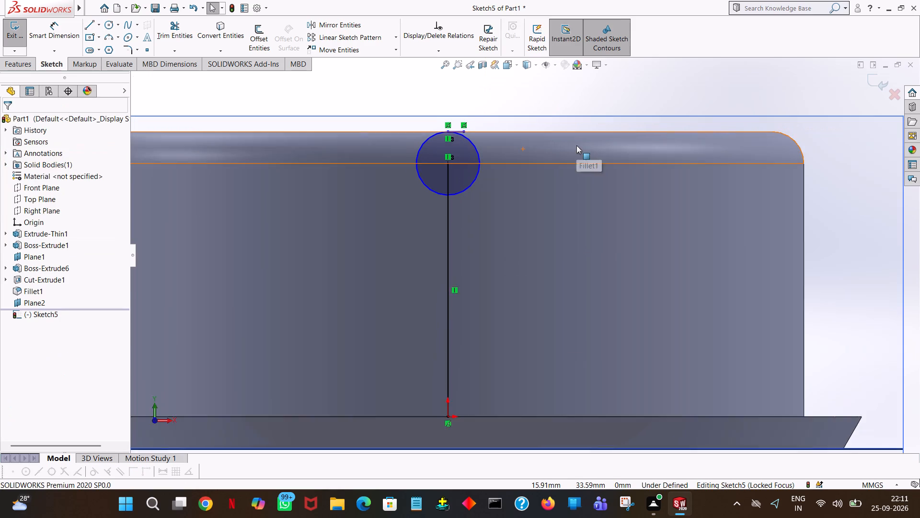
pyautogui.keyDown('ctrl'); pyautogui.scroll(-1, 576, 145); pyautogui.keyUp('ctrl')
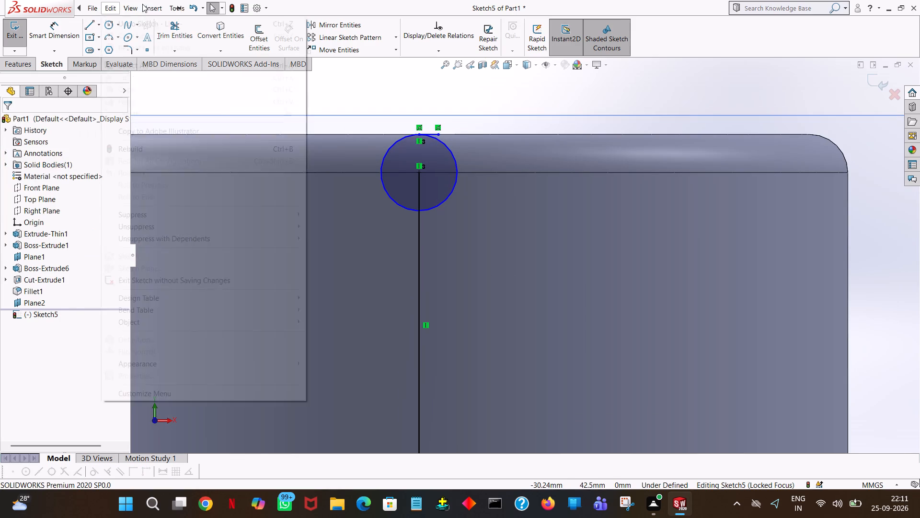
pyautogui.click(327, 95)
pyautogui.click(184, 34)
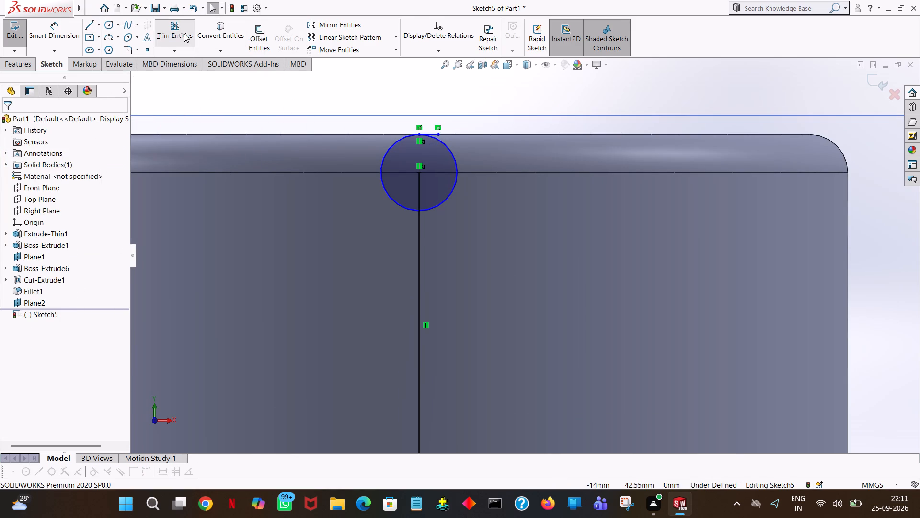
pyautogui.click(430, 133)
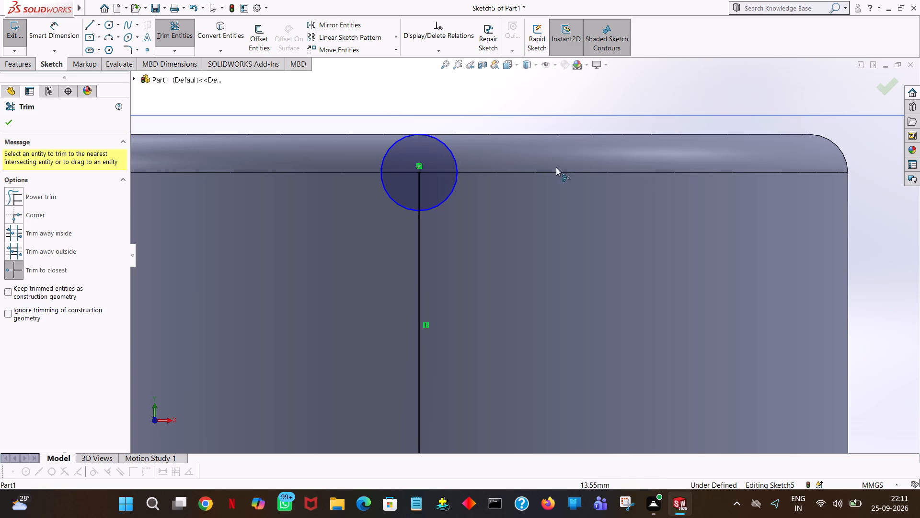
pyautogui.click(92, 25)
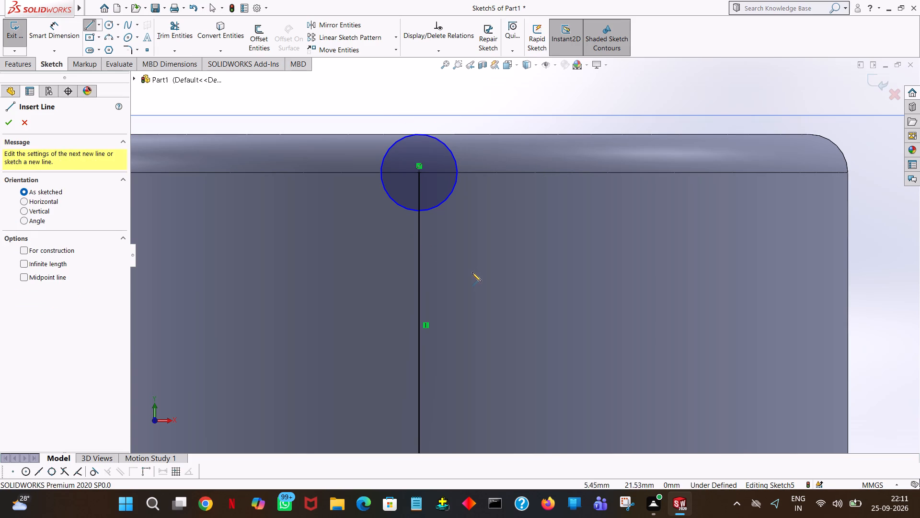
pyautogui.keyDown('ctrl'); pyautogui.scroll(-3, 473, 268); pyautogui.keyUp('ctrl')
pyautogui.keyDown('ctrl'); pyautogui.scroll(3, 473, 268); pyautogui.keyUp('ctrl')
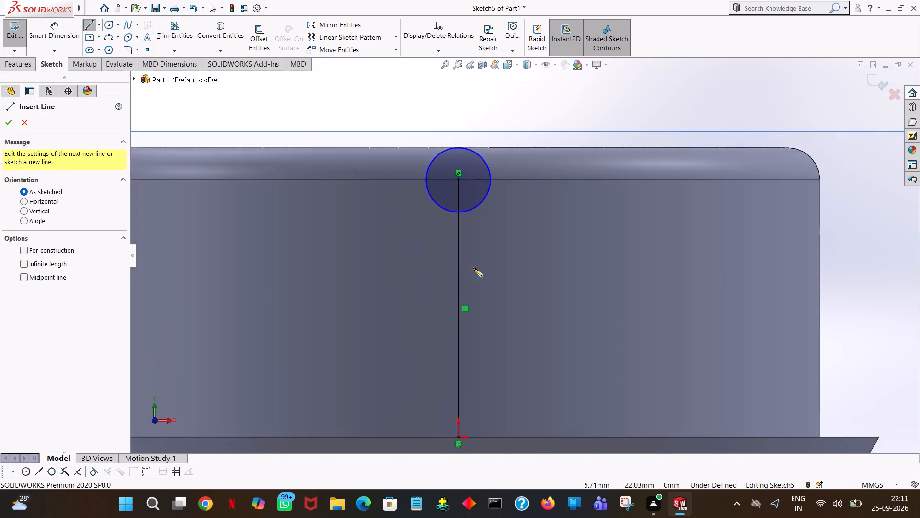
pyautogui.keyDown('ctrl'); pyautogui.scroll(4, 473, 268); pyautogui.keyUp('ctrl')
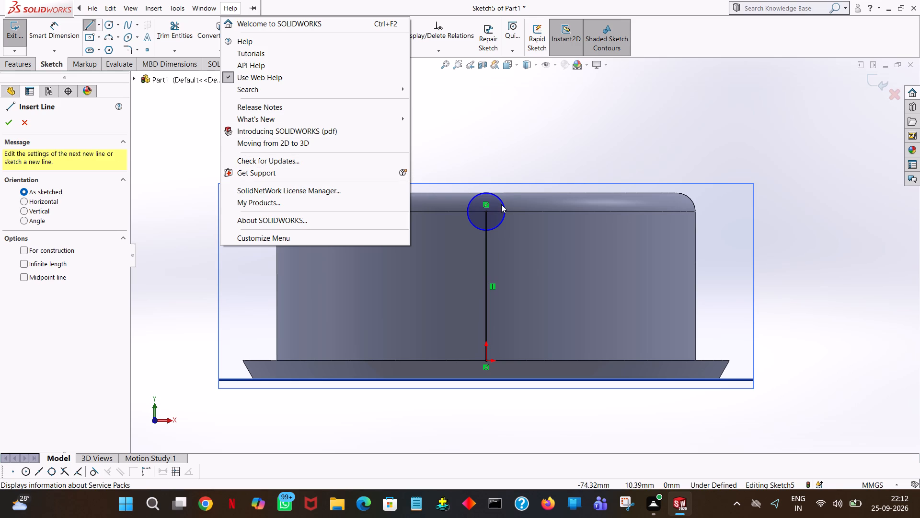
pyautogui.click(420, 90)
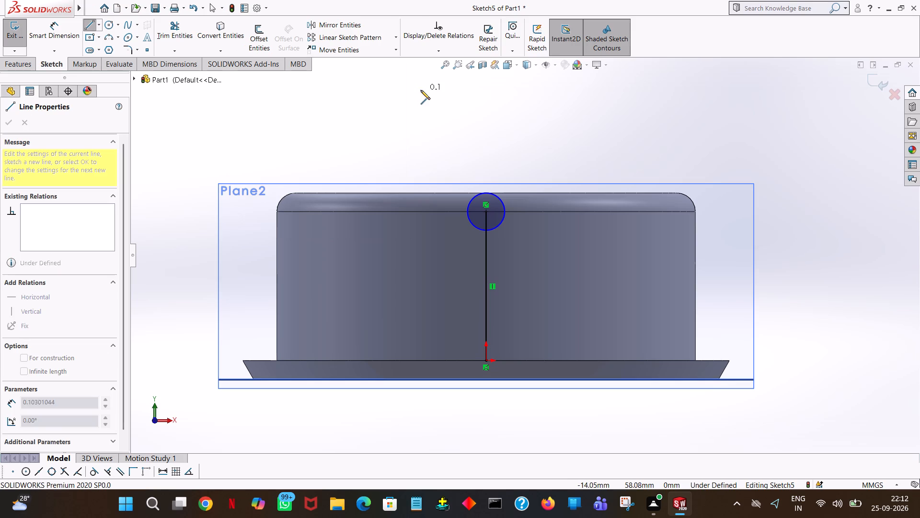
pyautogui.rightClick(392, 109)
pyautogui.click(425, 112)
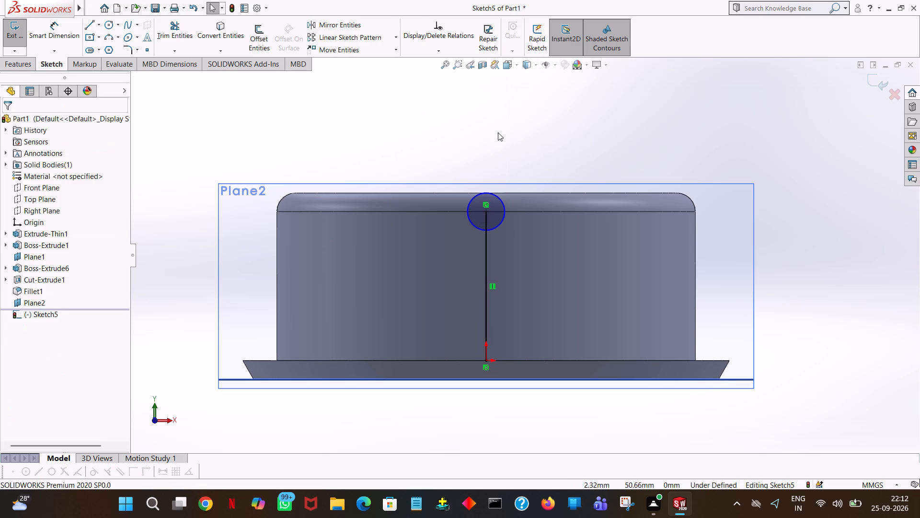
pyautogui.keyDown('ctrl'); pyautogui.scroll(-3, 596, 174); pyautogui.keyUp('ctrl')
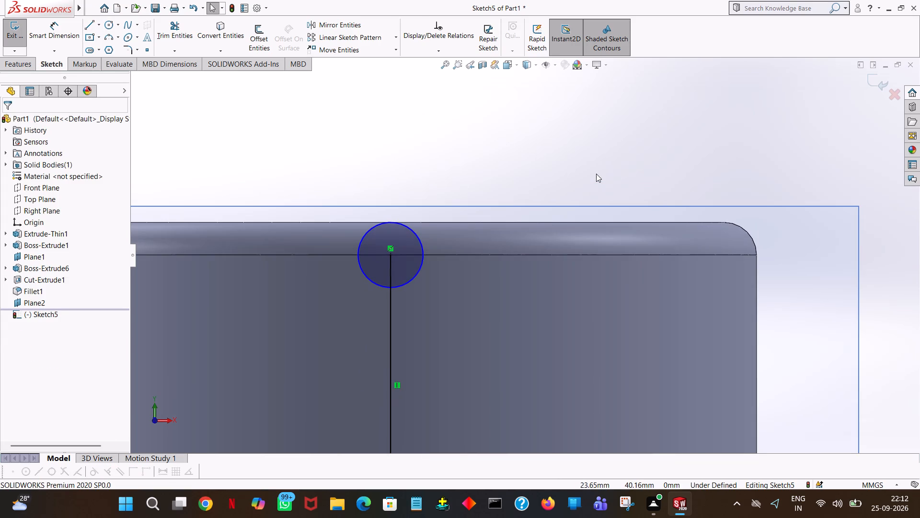
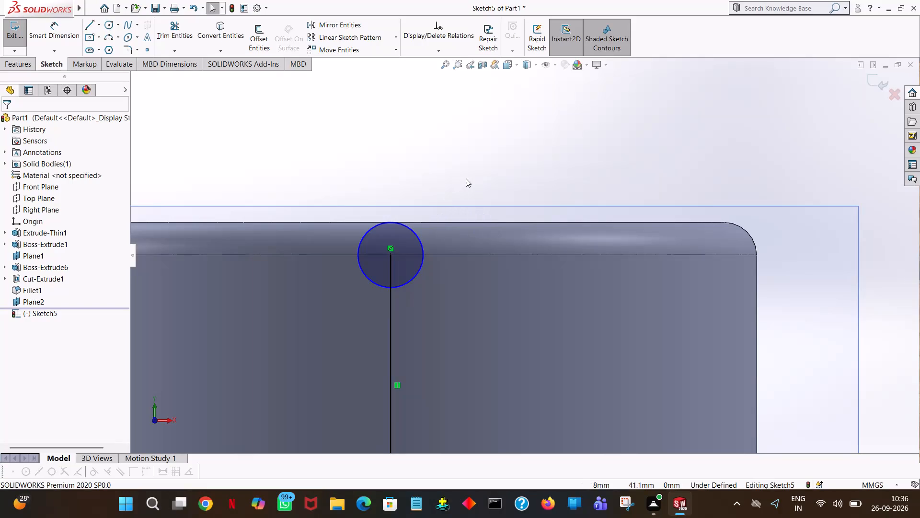
# Sketch a 32 mm vertical line from the circle's right quadrant point down to the flange's top edge.
pyautogui.keyDown('ctrl'); pyautogui.scroll(-3, 466, 178); pyautogui.keyUp('ctrl')
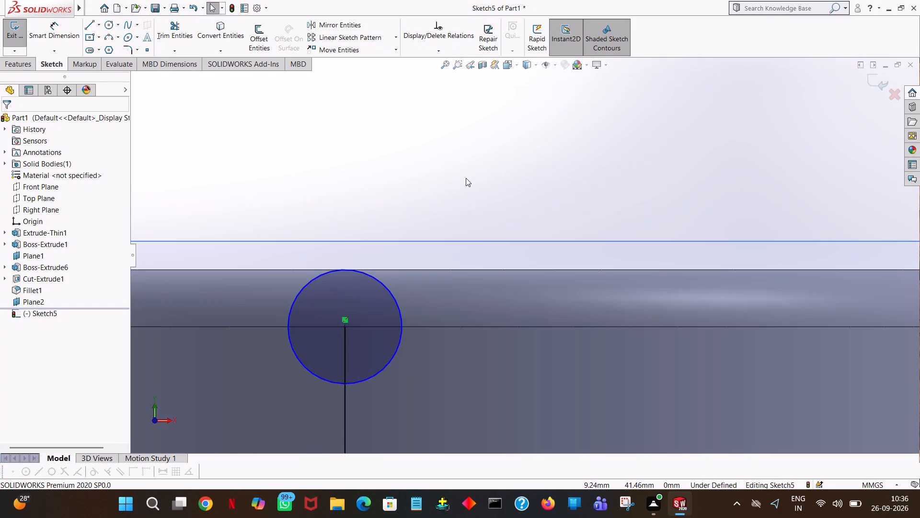
pyautogui.keyDown('ctrl'); pyautogui.scroll(-1, 466, 178); pyautogui.keyUp('ctrl')
pyautogui.keyDown('ctrl'); pyautogui.scroll(4, 466, 178); pyautogui.keyUp('ctrl')
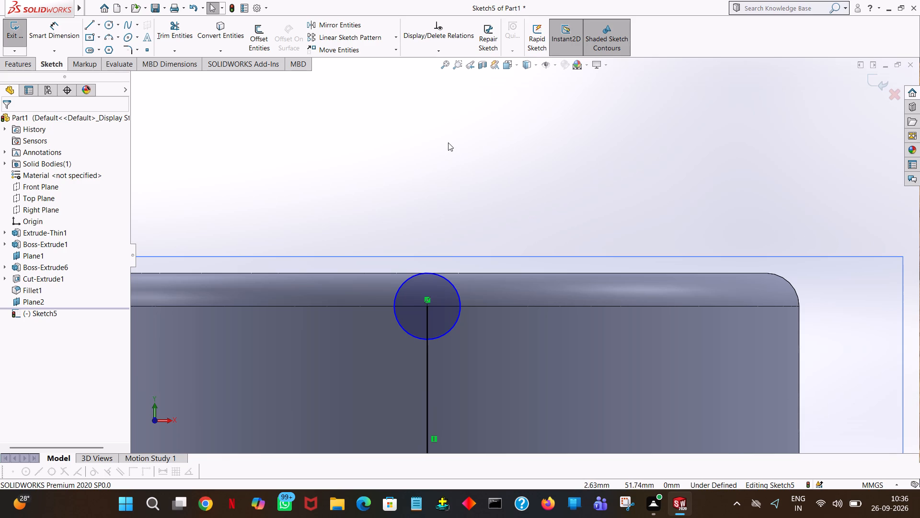
pyautogui.click(87, 20)
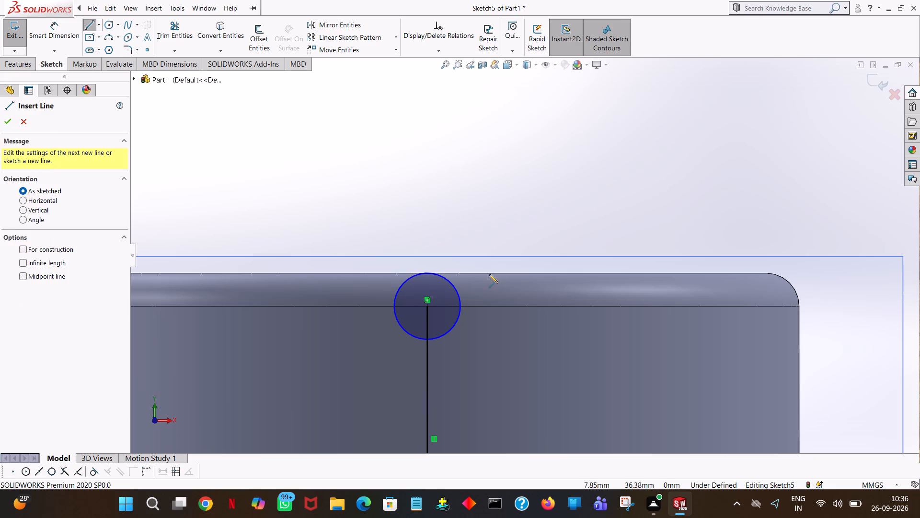
pyautogui.click(461, 306)
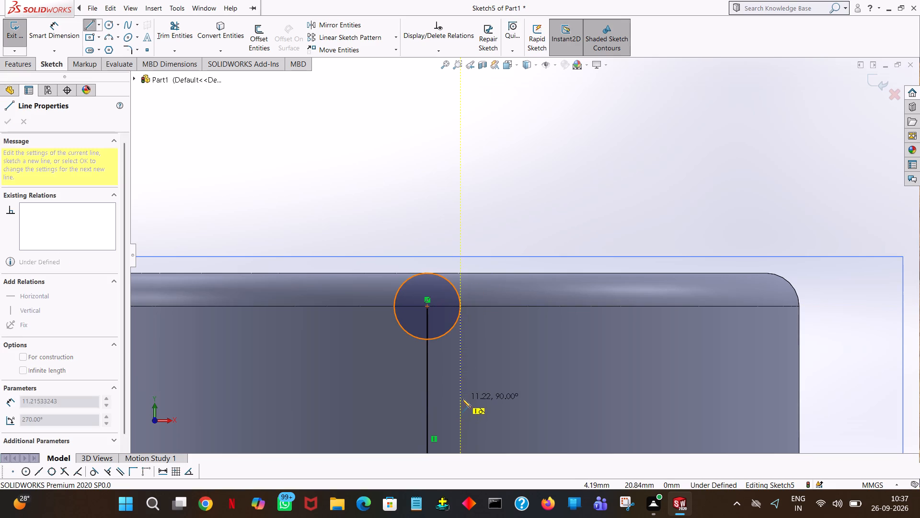
pyautogui.keyDown('ctrl'); pyautogui.scroll(-3, 462, 395); pyautogui.keyUp('ctrl')
pyautogui.keyDown('ctrl'); pyautogui.scroll(6, 462, 395); pyautogui.keyUp('ctrl')
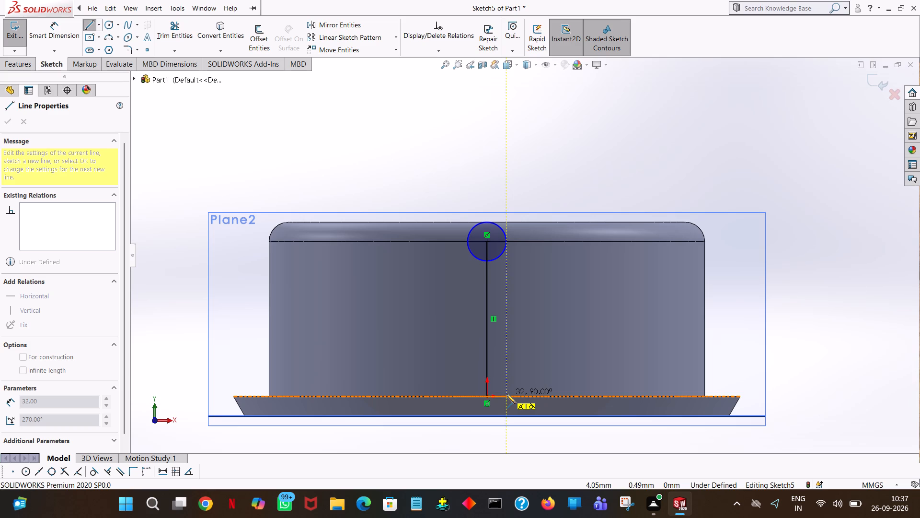
pyautogui.click(506, 394)
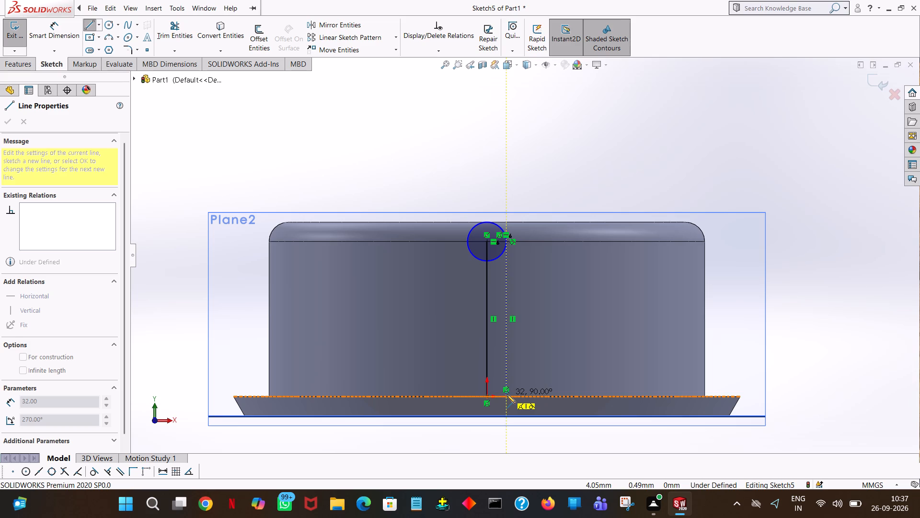
pyautogui.rightClick(506, 394)
pyautogui.click(541, 405)
pyautogui.click(541, 403)
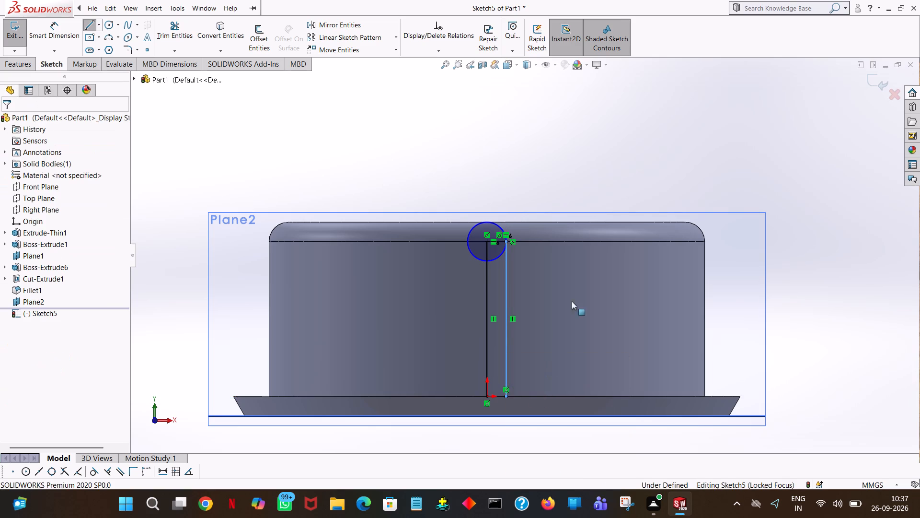
# Examine the circle and line sketch against the knob body from several angles, then return to the view normal to the sketch.
pyautogui.moveTo(609, 184); pyautogui.dragTo(616, 150, button='middle')
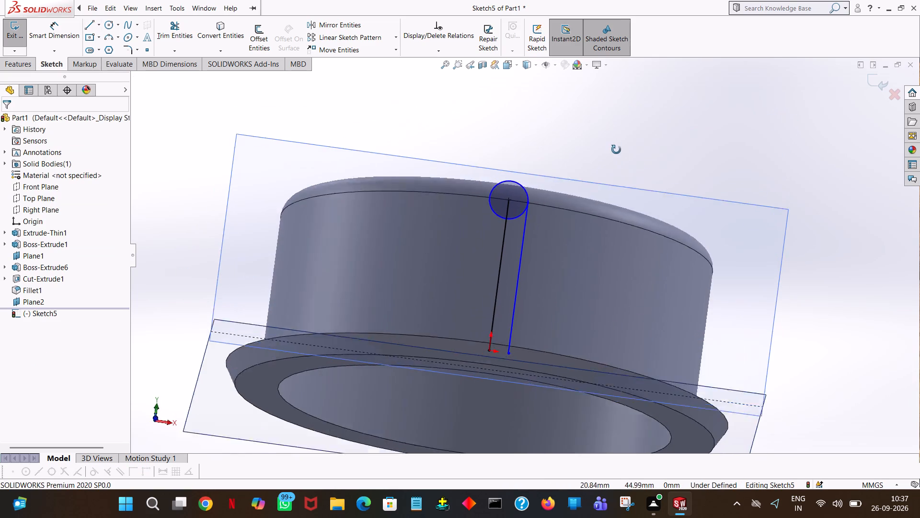
pyautogui.moveTo(616, 150); pyautogui.dragTo(617, 170, button='middle')
pyautogui.moveTo(616, 212); pyautogui.dragTo(621, 255, button='middle')
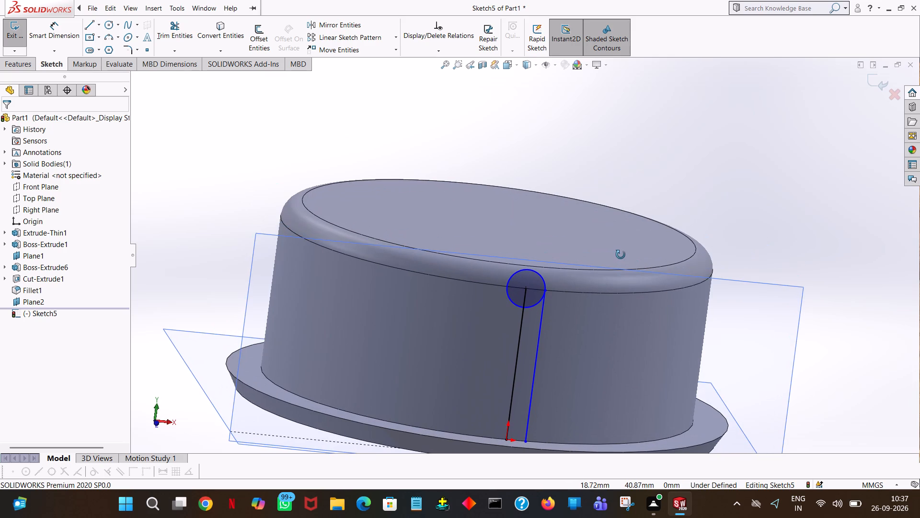
pyautogui.moveTo(621, 255); pyautogui.dragTo(618, 228, button='middle')
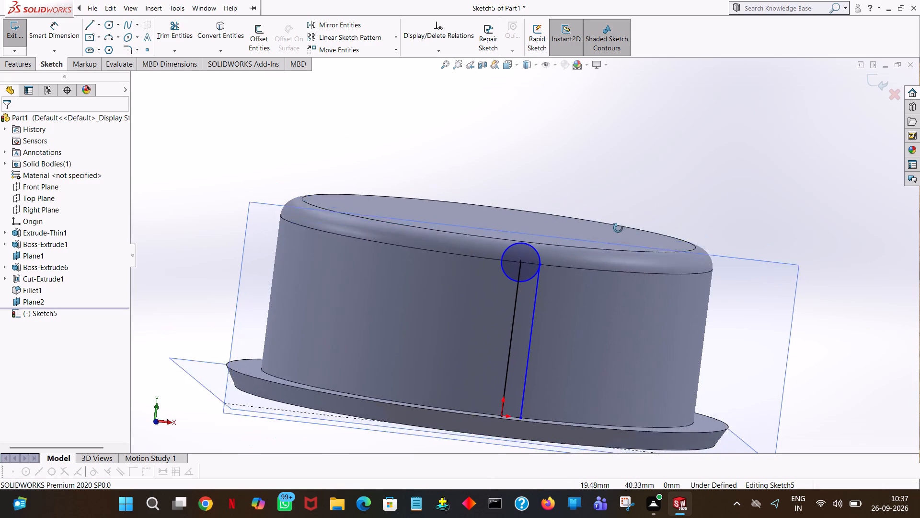
pyautogui.moveTo(618, 228); pyautogui.dragTo(618, 220, button='middle')
pyautogui.moveTo(619, 220); pyautogui.dragTo(664, 231, button='middle')
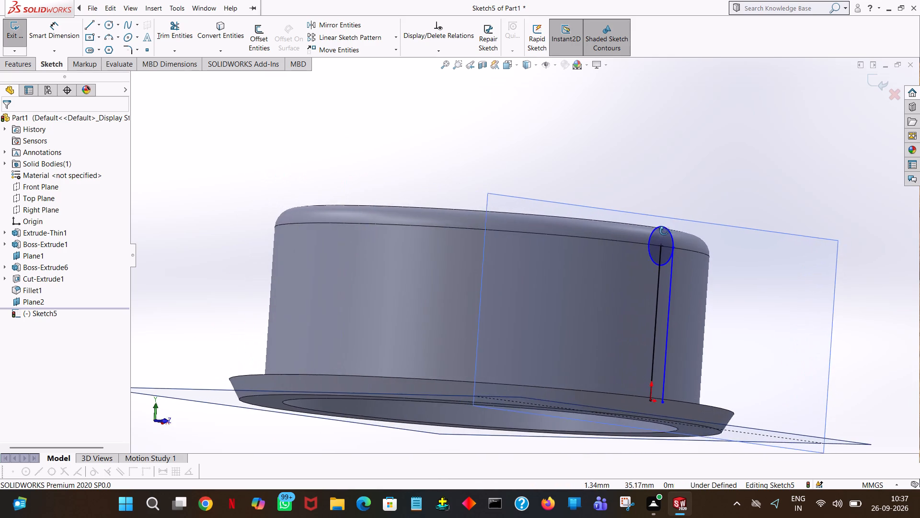
pyautogui.moveTo(664, 231); pyautogui.dragTo(647, 230, button='middle')
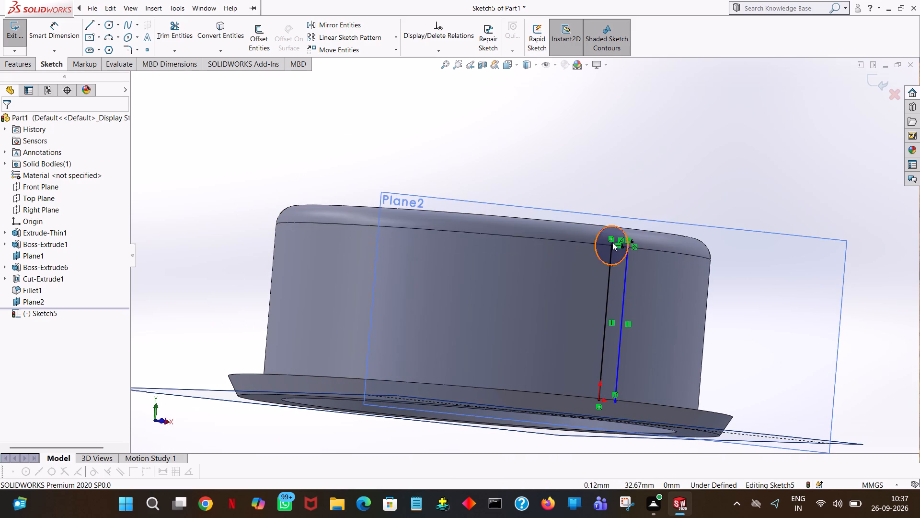
pyautogui.press('space')
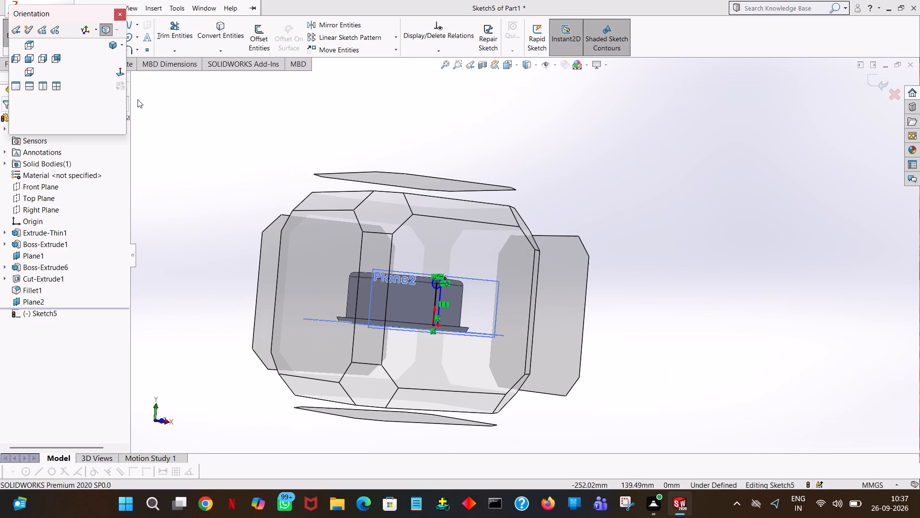
pyautogui.click(121, 72)
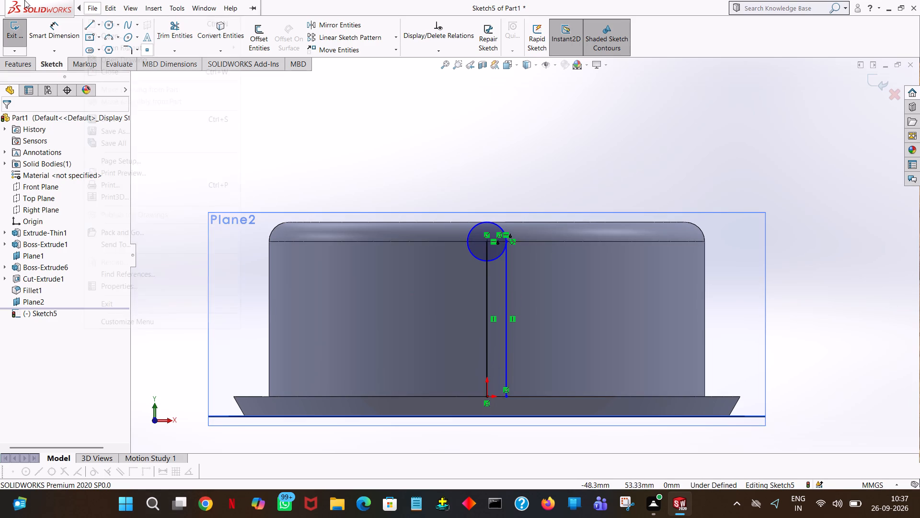
pyautogui.click(469, 101)
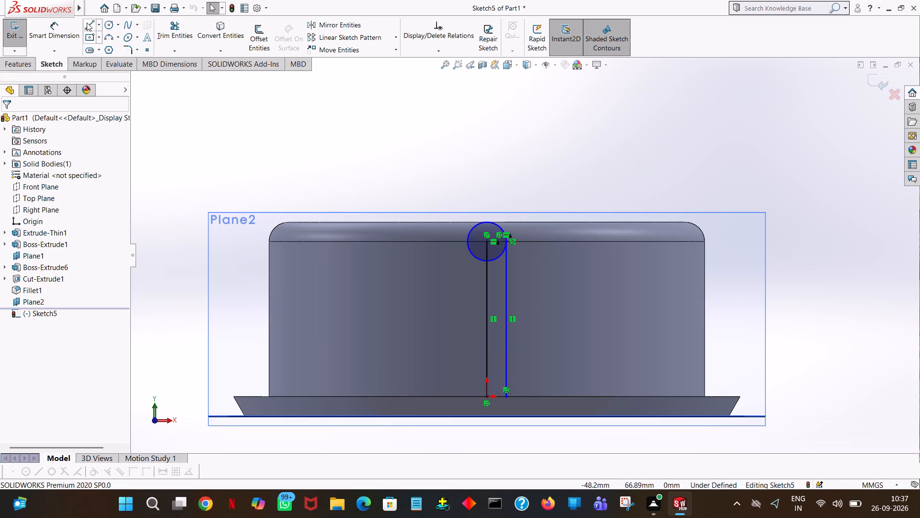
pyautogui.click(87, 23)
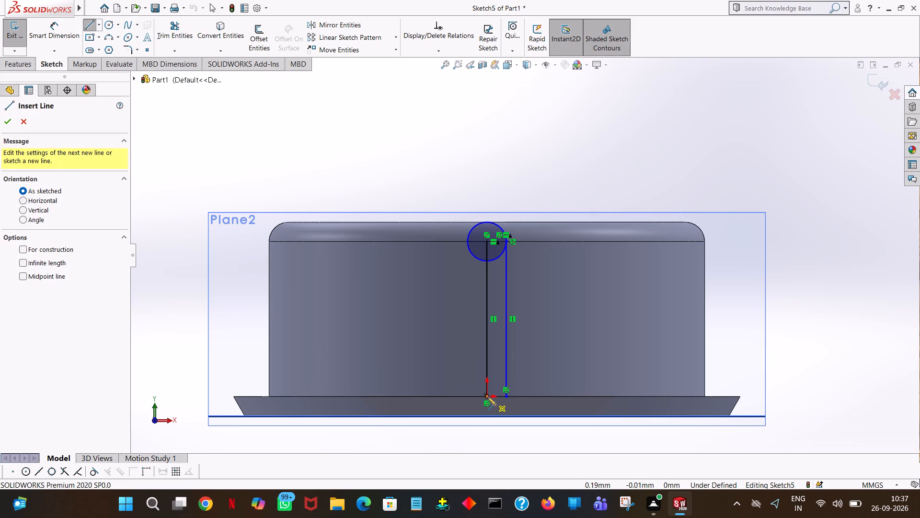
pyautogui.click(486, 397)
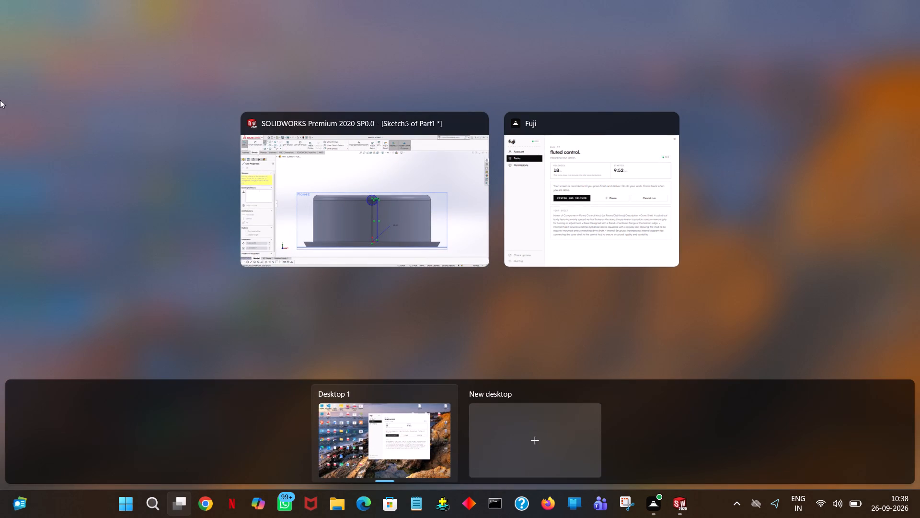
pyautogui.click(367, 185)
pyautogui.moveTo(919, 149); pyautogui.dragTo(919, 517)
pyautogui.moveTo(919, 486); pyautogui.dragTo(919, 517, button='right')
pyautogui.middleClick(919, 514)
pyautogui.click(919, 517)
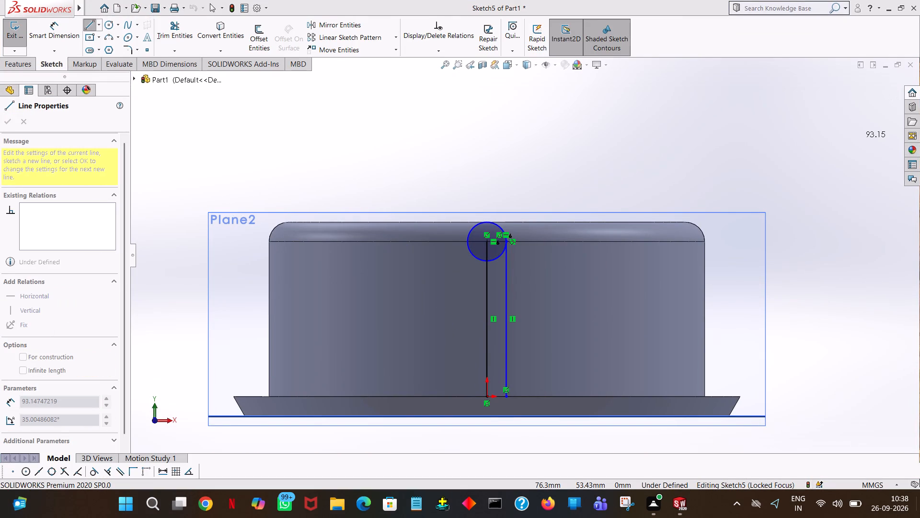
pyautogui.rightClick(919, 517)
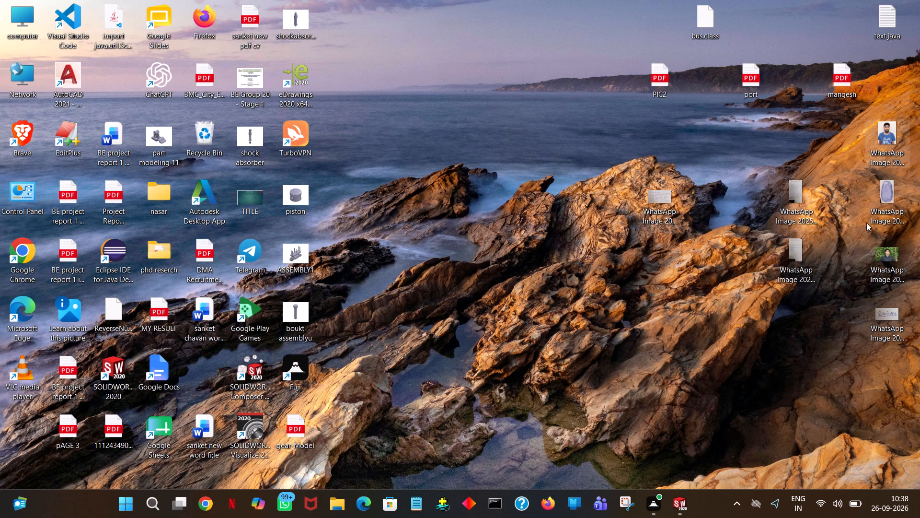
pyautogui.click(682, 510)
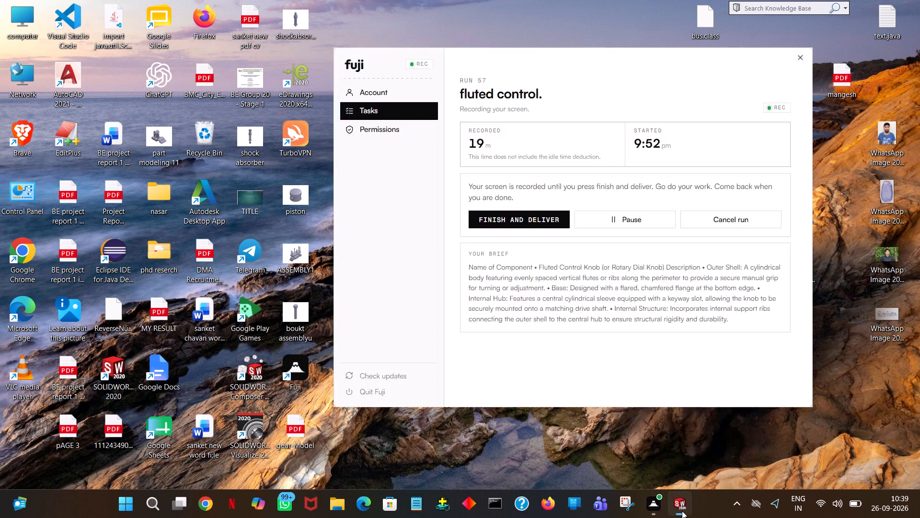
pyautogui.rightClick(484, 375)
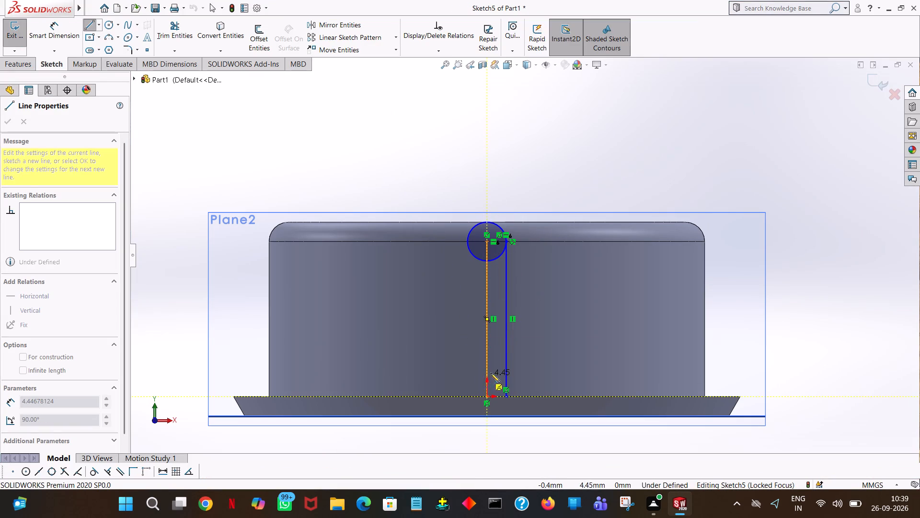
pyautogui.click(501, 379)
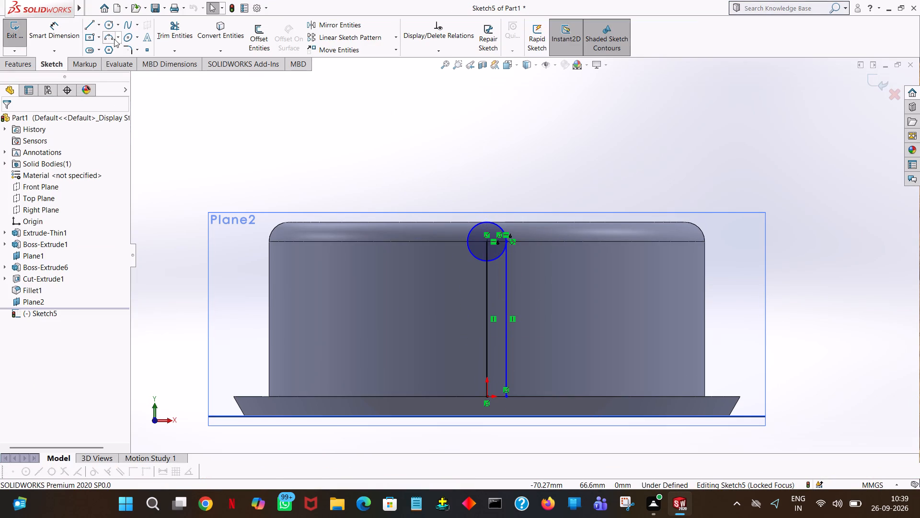
# Draw a 4 mm vertical line upward from the origin along the centre line.
pyautogui.click(87, 30)
pyautogui.click(486, 398)
pyautogui.click(487, 359)
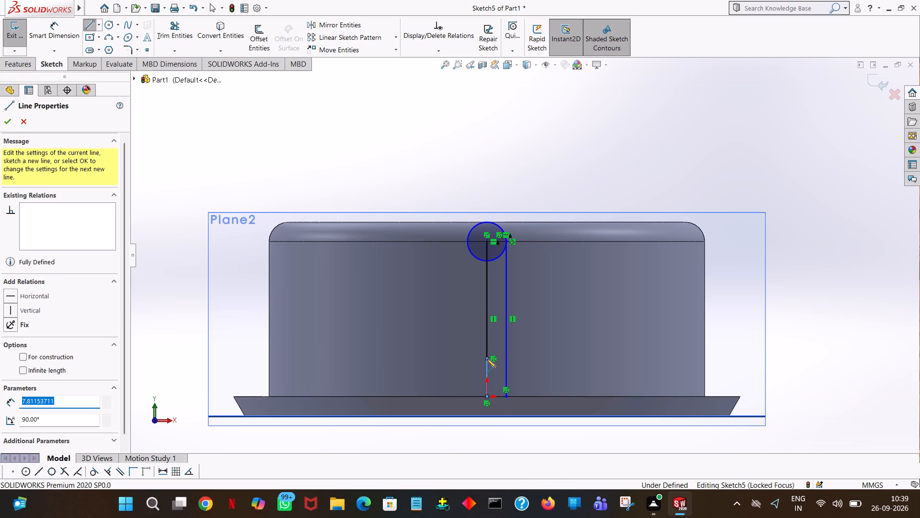
pyautogui.press('4')
pyautogui.press('Return')
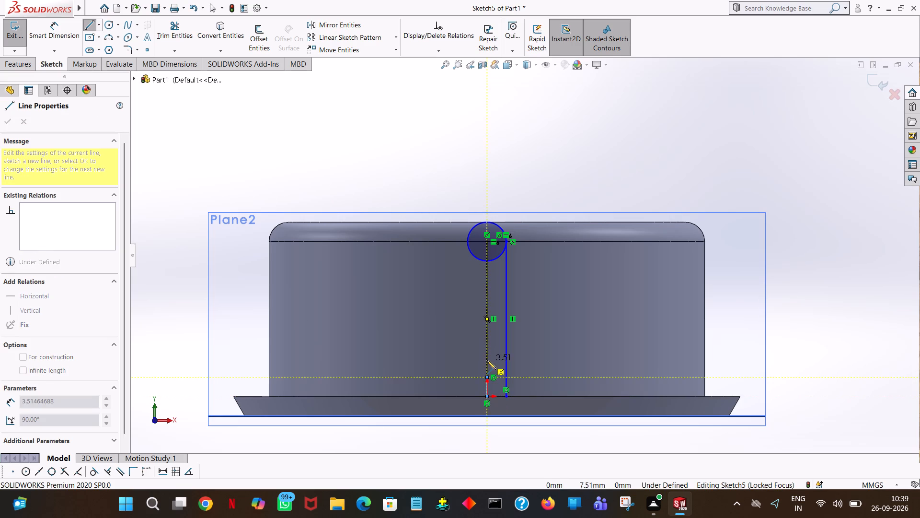
pyautogui.rightClick(487, 360)
pyautogui.click(506, 369)
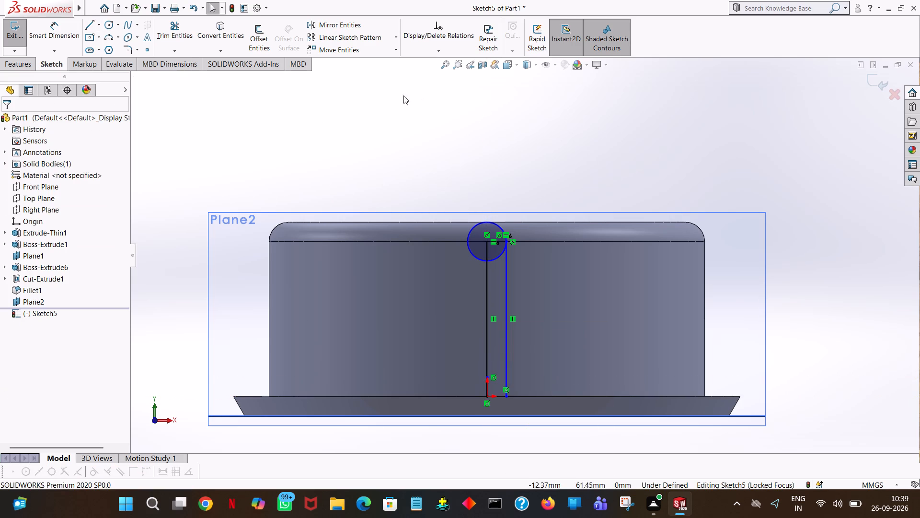
# Sketch a circle of 4 mm radius centred on the short line's upper end, reaching down to the origin.
pyautogui.click(107, 23)
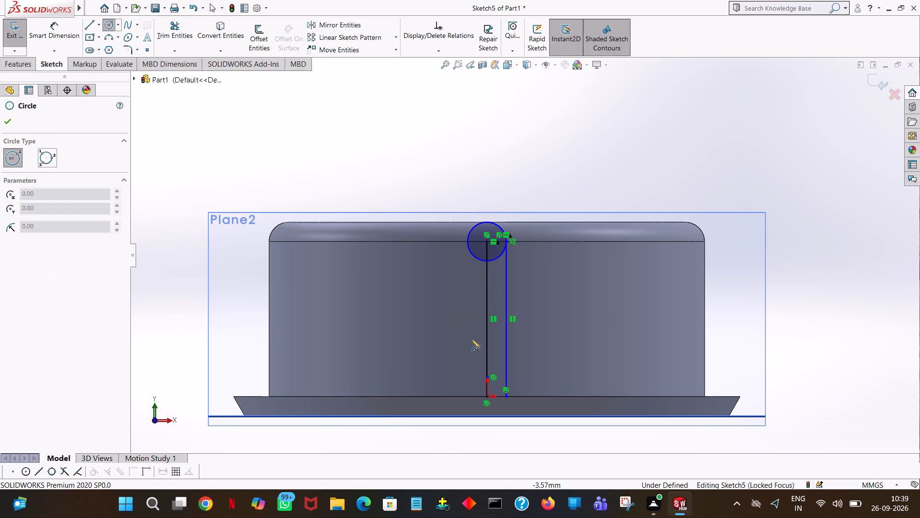
pyautogui.click(486, 378)
pyautogui.click(489, 399)
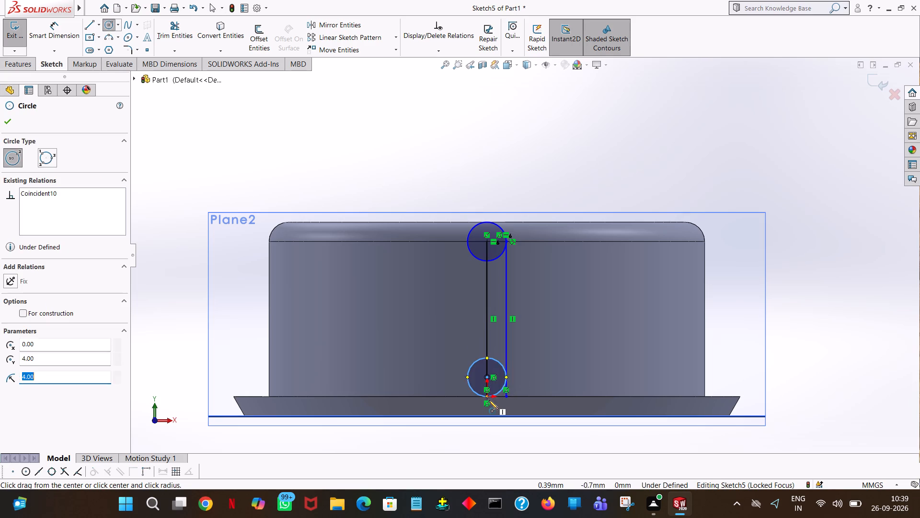
pyautogui.rightClick(489, 400)
pyautogui.click(513, 409)
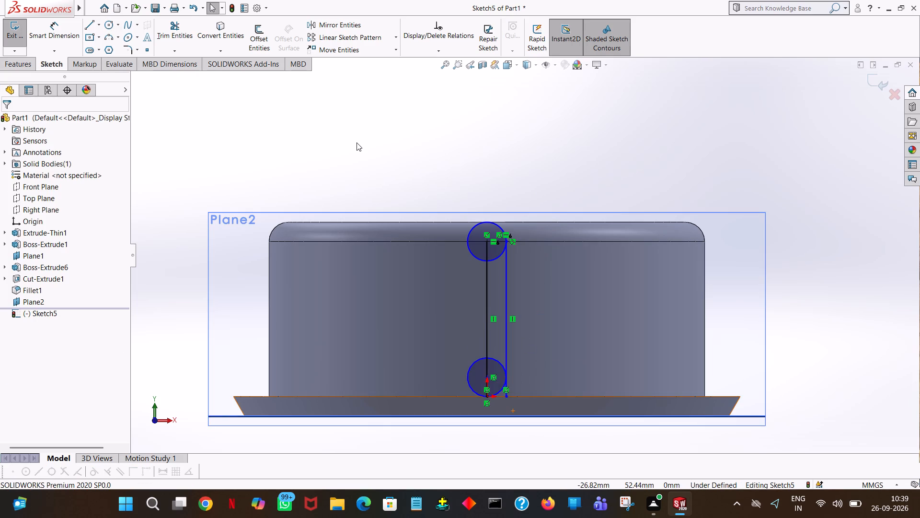
# Trim away the part of the right vertical line that extends below the lower circle's right quadrant point.
pyautogui.click(162, 40)
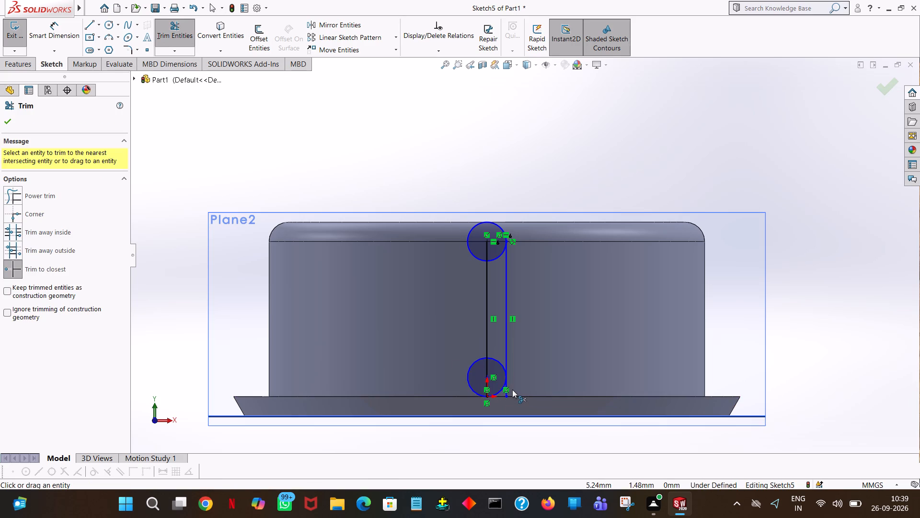
pyautogui.keyDown('ctrl'); pyautogui.scroll(-3, 512, 389); pyautogui.keyUp('ctrl')
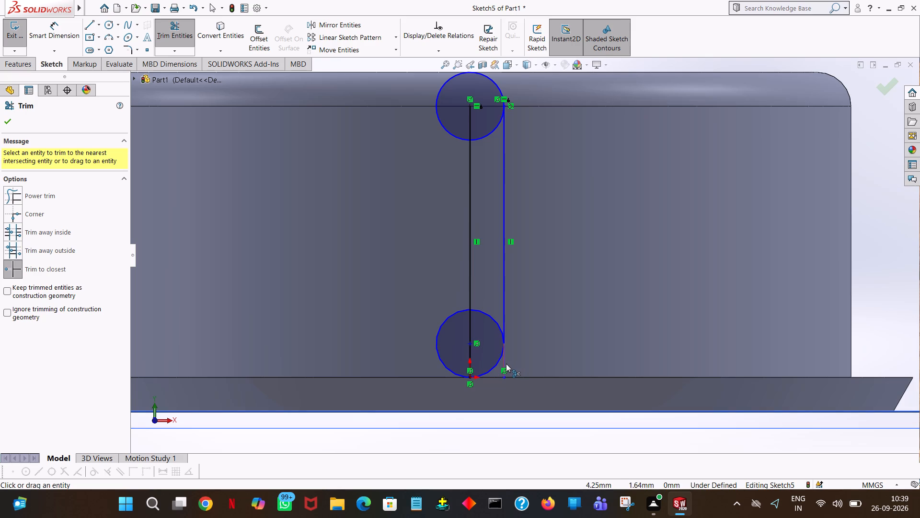
pyautogui.click(506, 364)
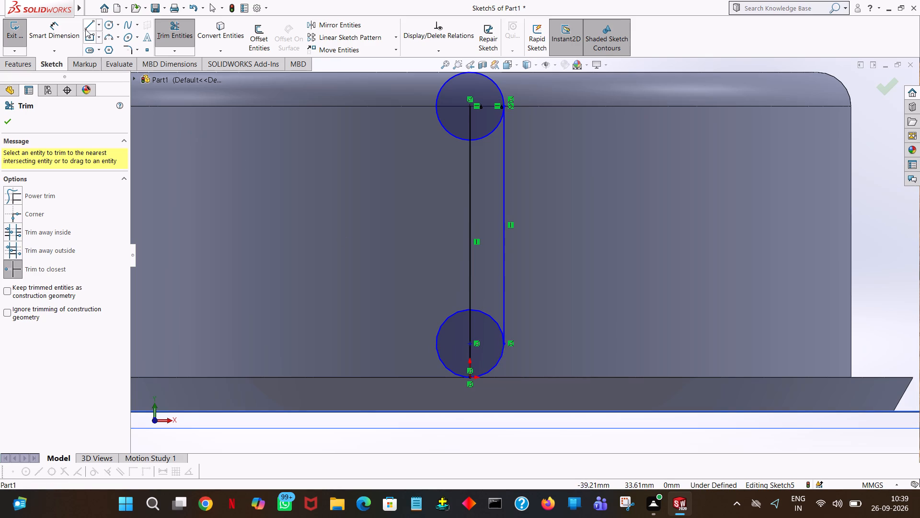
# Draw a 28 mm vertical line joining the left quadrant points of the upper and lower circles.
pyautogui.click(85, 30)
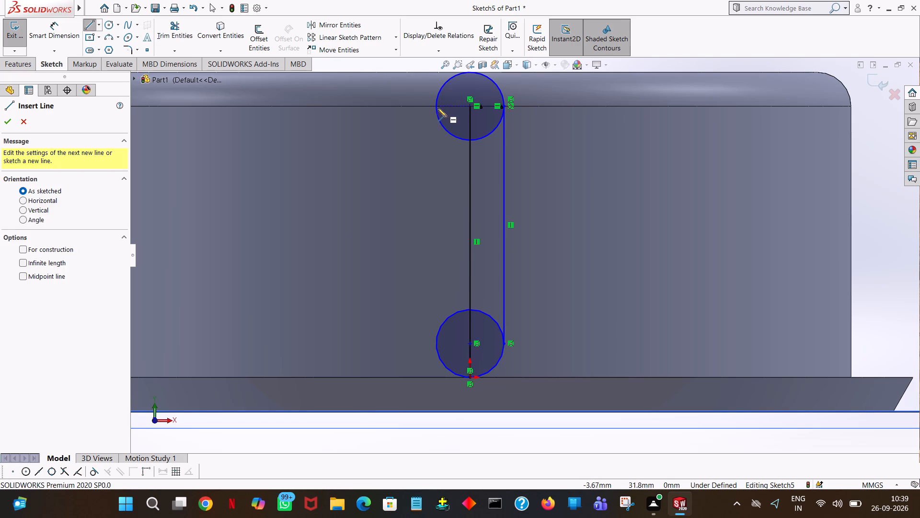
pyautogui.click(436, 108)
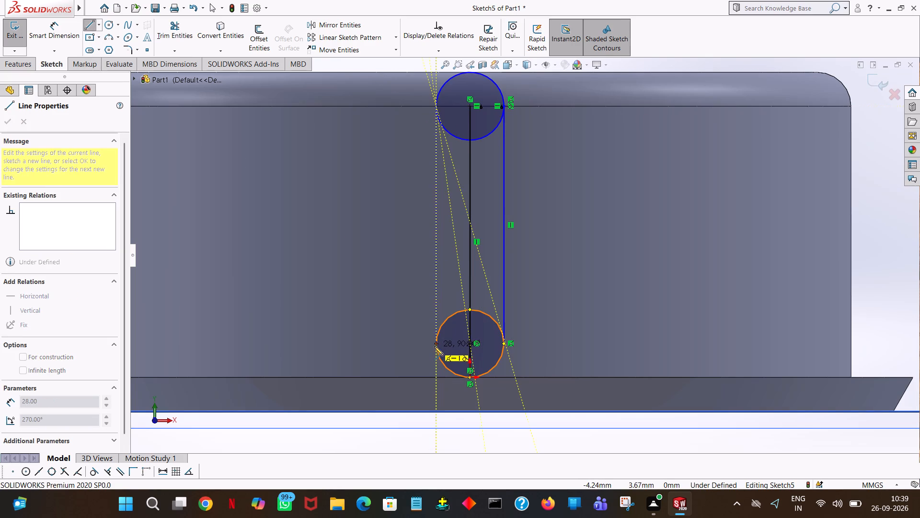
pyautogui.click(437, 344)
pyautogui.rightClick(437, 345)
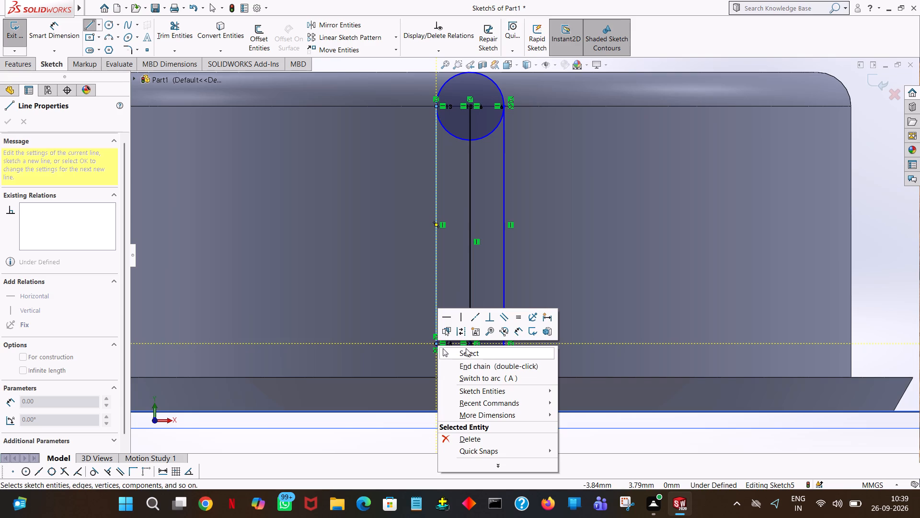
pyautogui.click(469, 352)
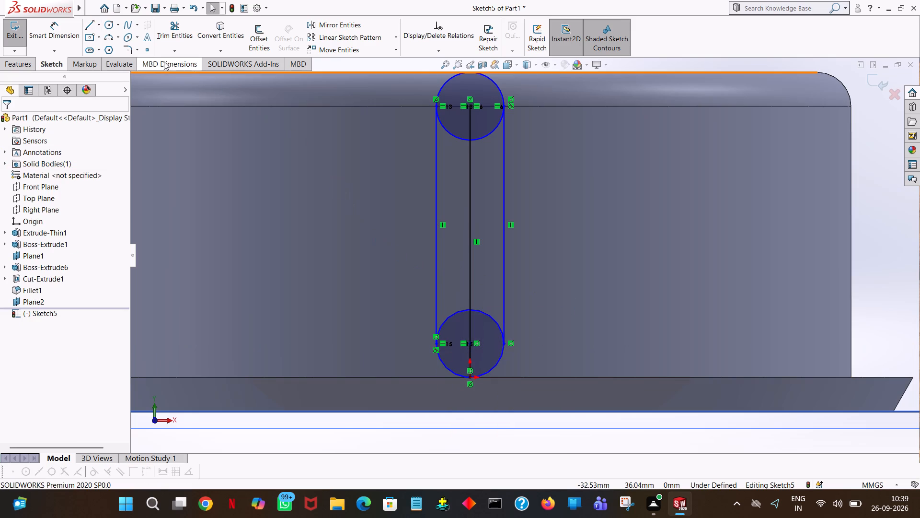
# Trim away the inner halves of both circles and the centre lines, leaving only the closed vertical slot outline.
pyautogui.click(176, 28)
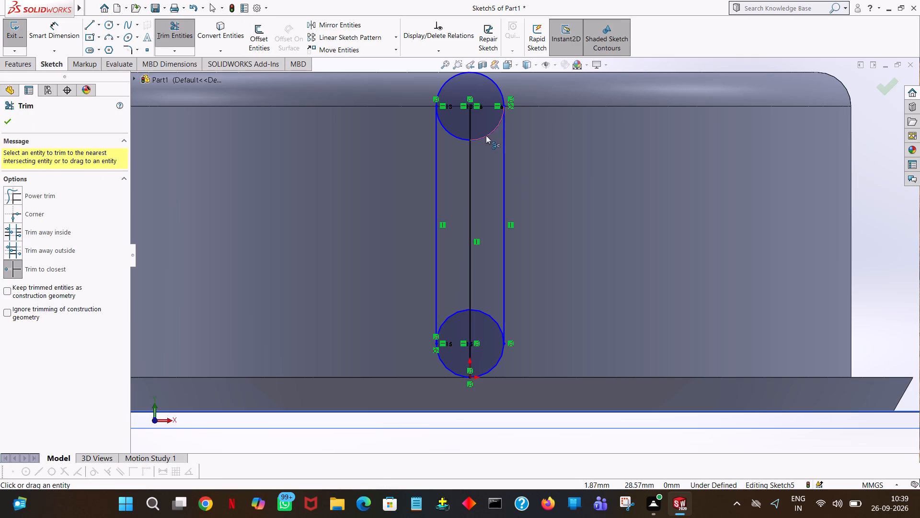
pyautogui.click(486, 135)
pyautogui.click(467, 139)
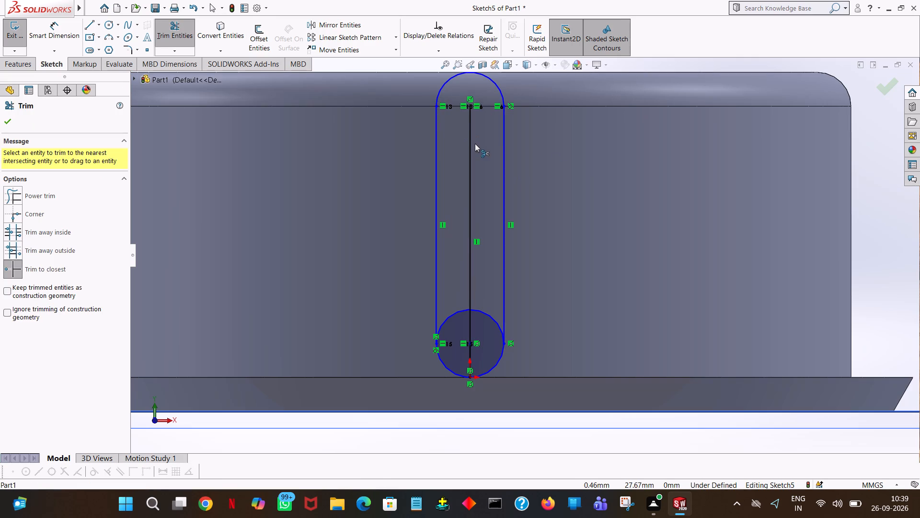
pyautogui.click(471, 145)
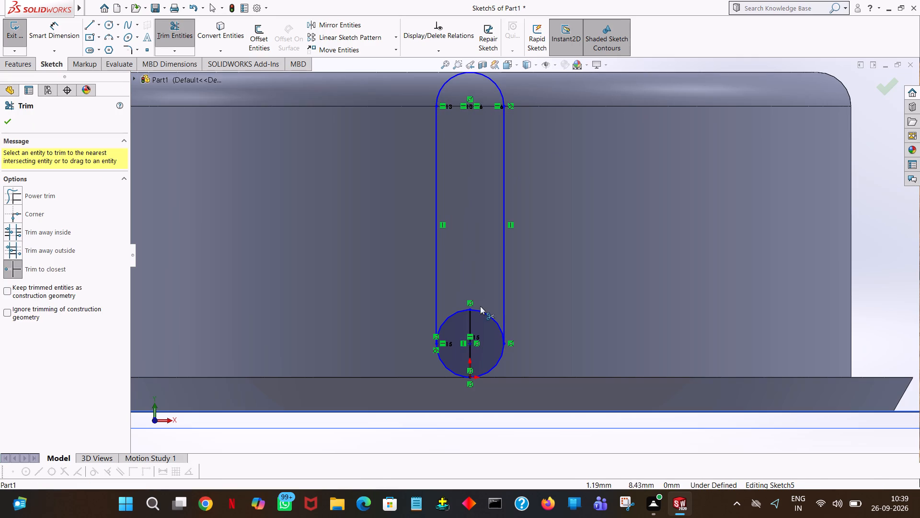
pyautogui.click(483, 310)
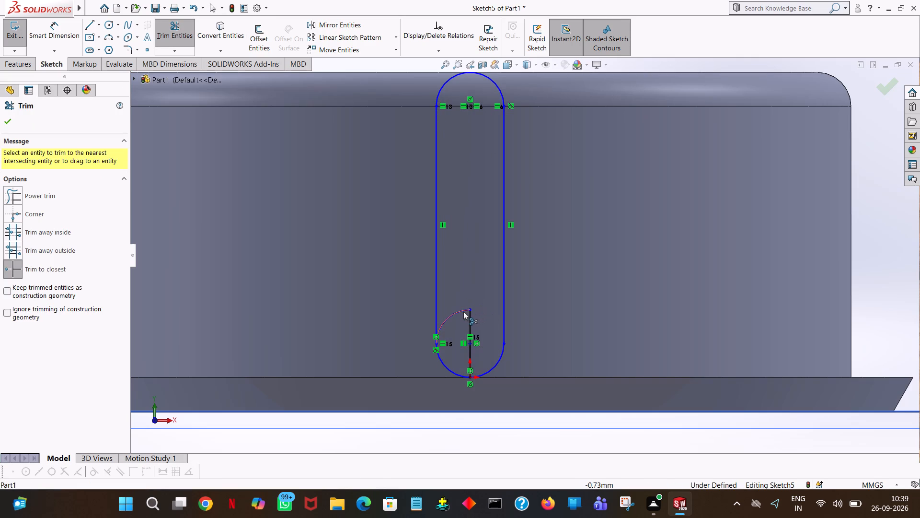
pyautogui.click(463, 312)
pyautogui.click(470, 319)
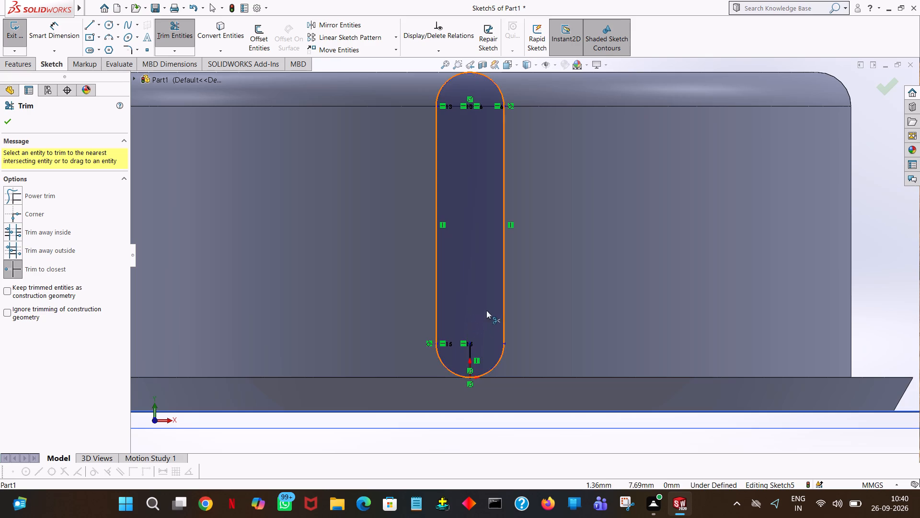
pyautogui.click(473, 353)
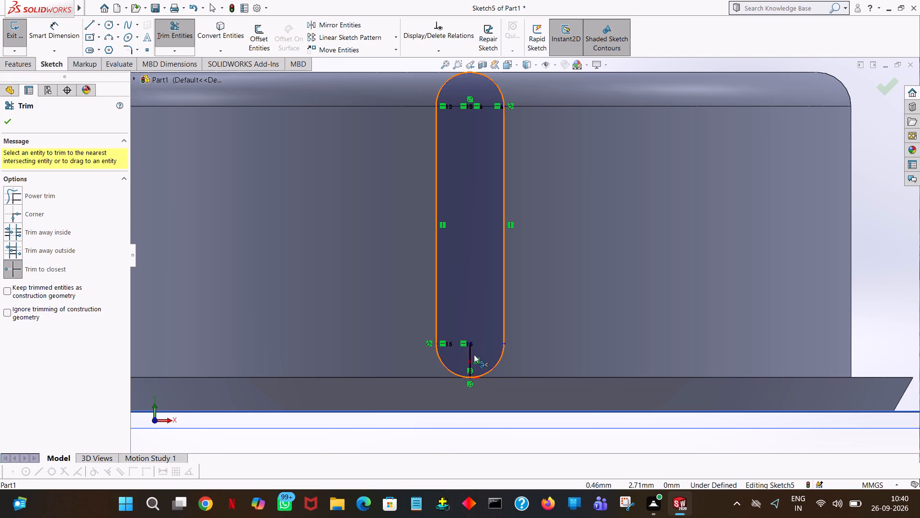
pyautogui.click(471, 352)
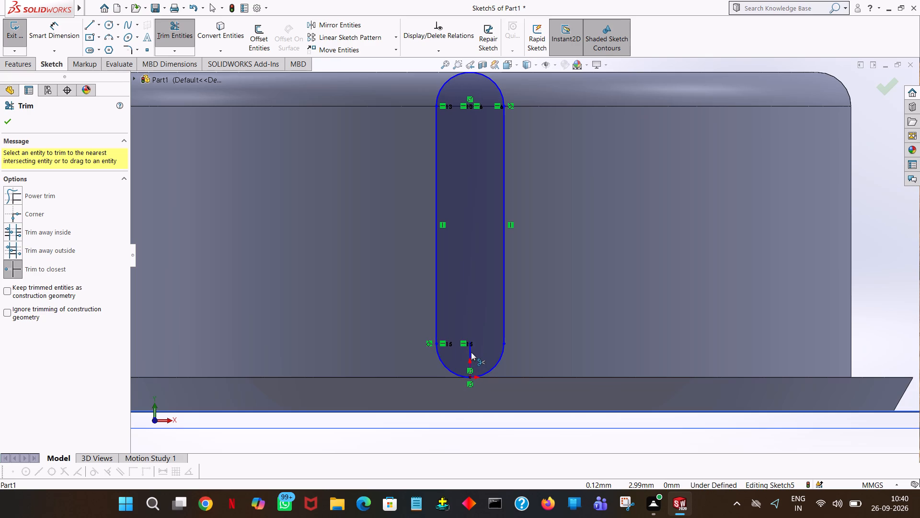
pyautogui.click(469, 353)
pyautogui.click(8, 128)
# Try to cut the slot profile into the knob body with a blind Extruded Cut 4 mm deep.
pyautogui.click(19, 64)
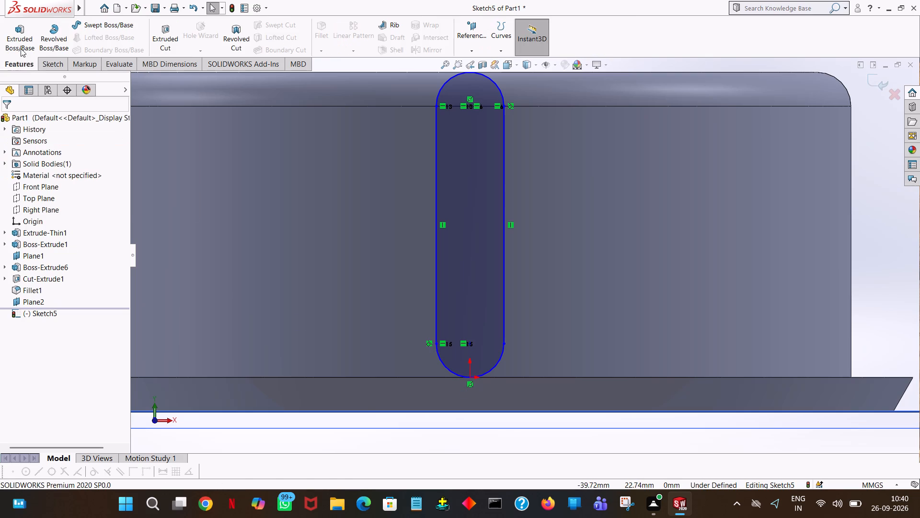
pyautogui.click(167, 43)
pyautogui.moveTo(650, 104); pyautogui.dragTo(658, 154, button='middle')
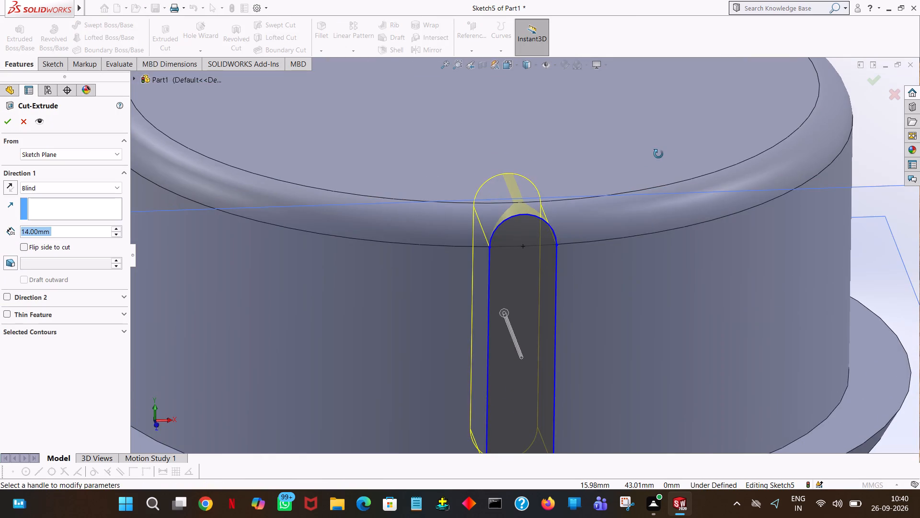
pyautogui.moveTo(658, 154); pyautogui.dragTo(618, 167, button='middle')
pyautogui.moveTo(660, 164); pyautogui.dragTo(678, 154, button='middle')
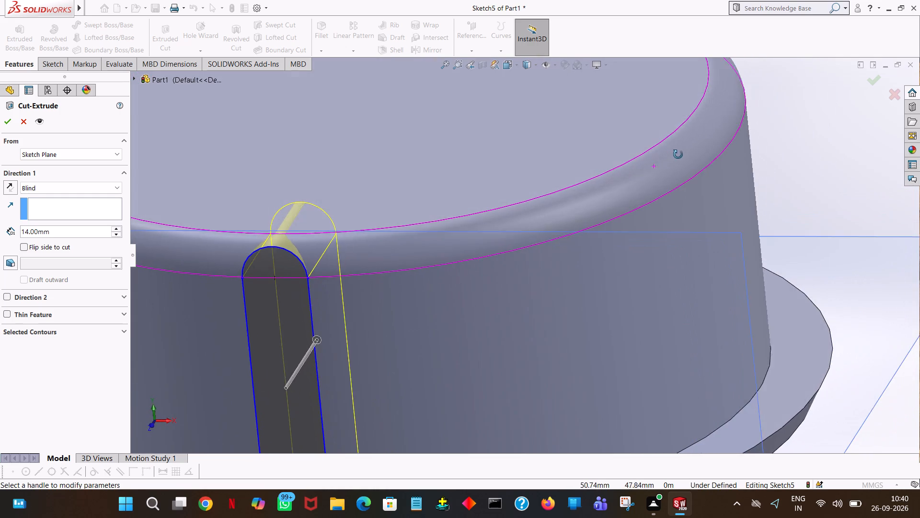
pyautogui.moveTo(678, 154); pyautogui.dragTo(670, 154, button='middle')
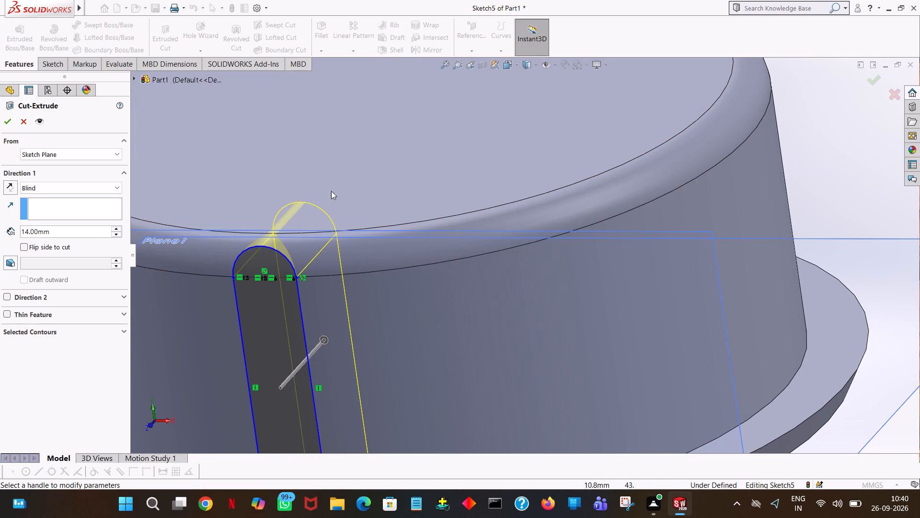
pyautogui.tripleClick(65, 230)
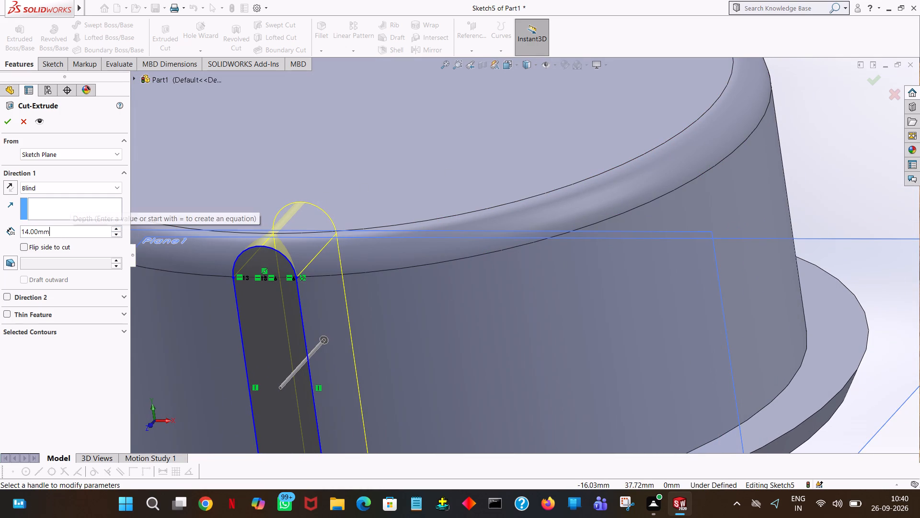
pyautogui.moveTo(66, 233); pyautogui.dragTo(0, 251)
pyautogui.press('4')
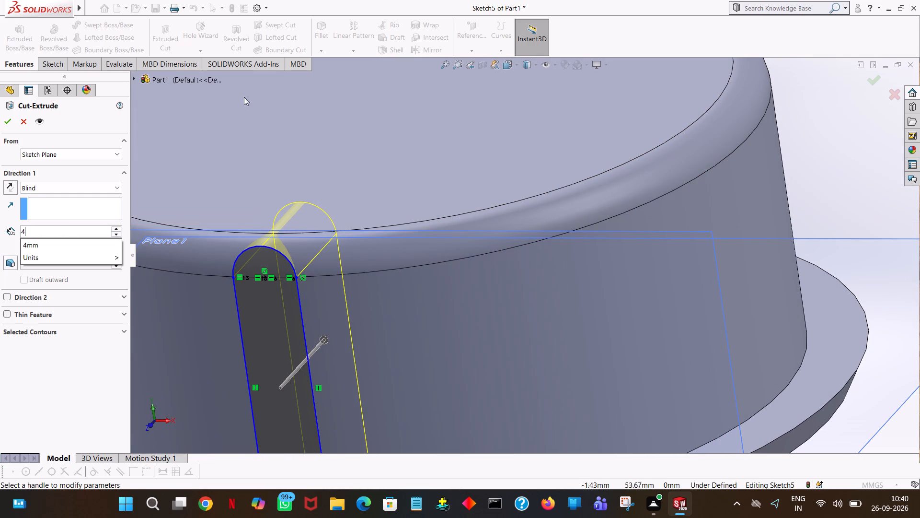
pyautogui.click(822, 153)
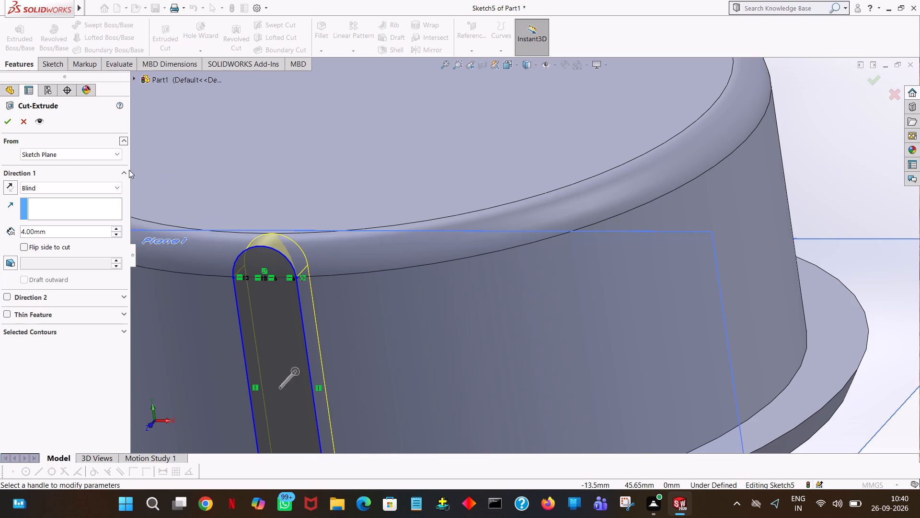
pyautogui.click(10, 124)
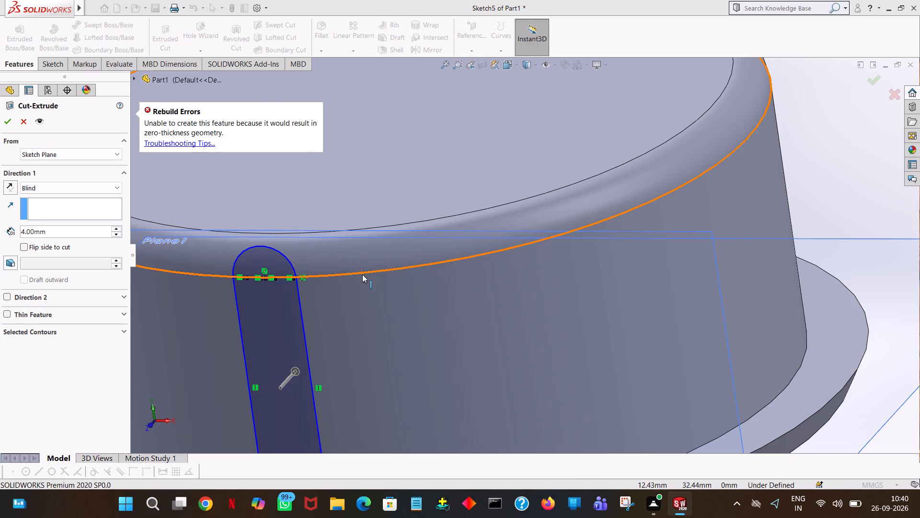
# Examine the slot profile against the knob's rounded top edge, side wall and flange, then cancel the cut.
pyautogui.keyDown('ctrl'); pyautogui.scroll(-3, 362, 272); pyautogui.keyUp('ctrl')
pyautogui.keyDown('ctrl'); pyautogui.scroll(8, 362, 272); pyautogui.keyUp('ctrl')
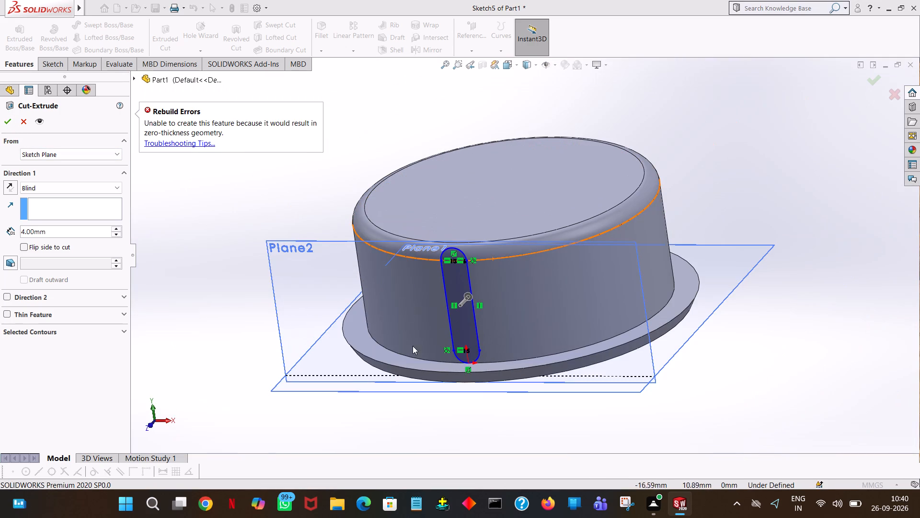
pyautogui.moveTo(681, 215); pyautogui.dragTo(692, 157, button='middle')
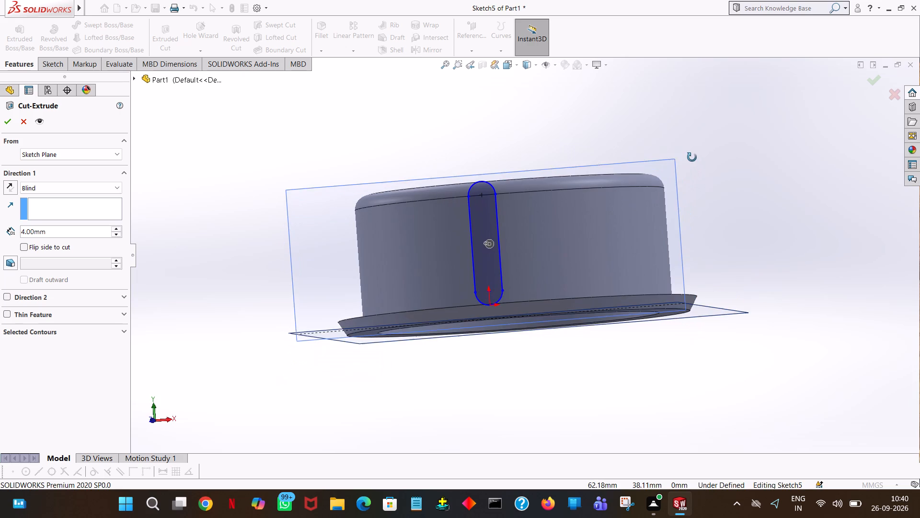
pyautogui.moveTo(692, 157); pyautogui.dragTo(692, 157, button='middle')
pyautogui.keyDown('ctrl'); pyautogui.scroll(-4, 532, 198); pyautogui.keyUp('ctrl')
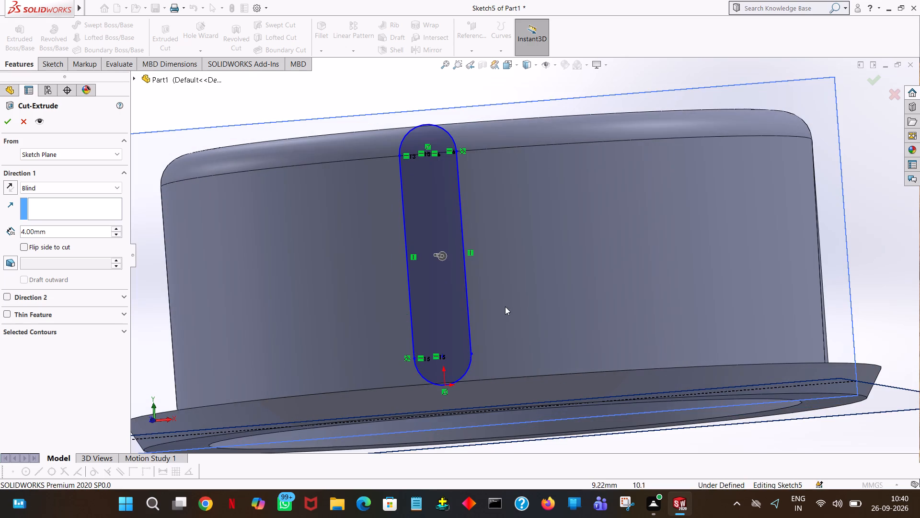
pyautogui.keyDown('ctrl'); pyautogui.scroll(-1, 490, 309); pyautogui.keyUp('ctrl')
pyautogui.keyDown('ctrl'); pyautogui.scroll(-1, 431, 365); pyautogui.keyUp('ctrl')
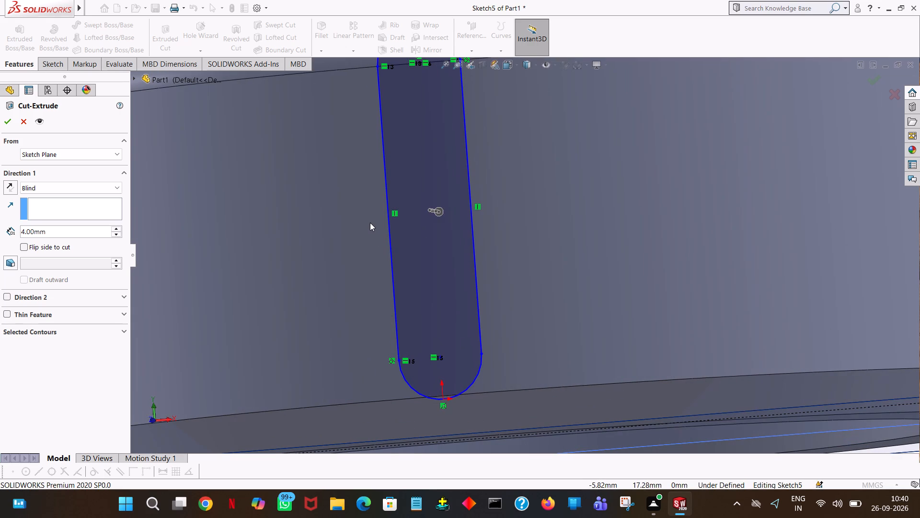
pyautogui.keyDown('ctrl'); pyautogui.scroll(-2, 388, 182); pyautogui.keyUp('ctrl')
pyautogui.keyDown('ctrl'); pyautogui.scroll(2, 388, 182); pyautogui.keyUp('ctrl')
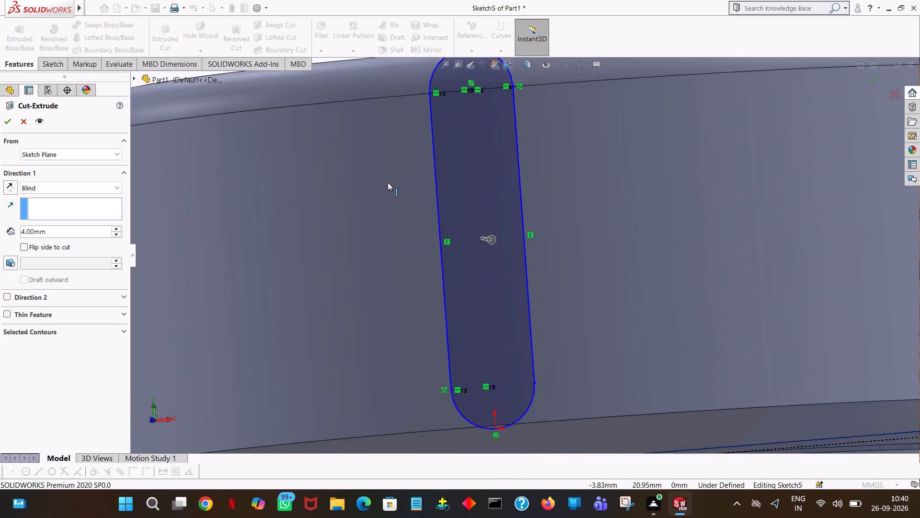
pyautogui.keyDown('ctrl'); pyautogui.scroll(3, 388, 182); pyautogui.keyUp('ctrl')
pyautogui.keyDown('ctrl'); pyautogui.scroll(1, 604, 108); pyautogui.keyUp('ctrl')
pyautogui.moveTo(605, 109); pyautogui.dragTo(625, 233, button='middle')
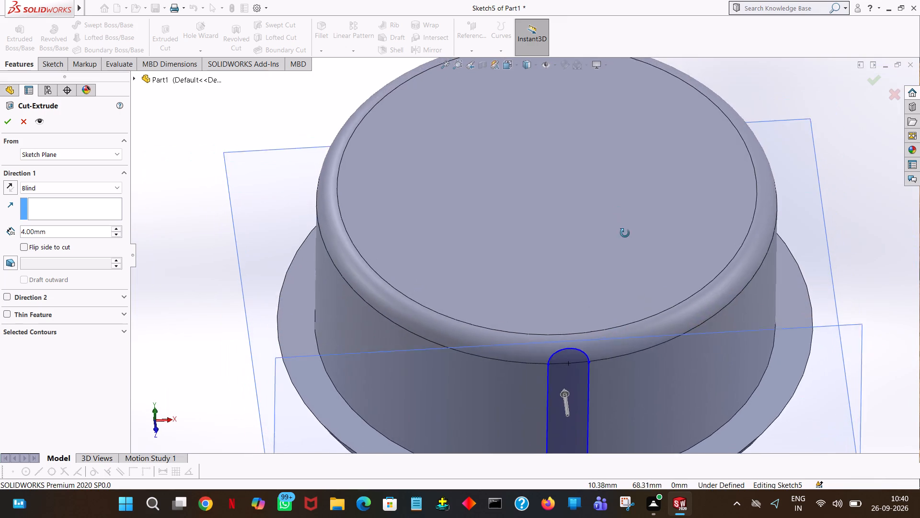
pyautogui.moveTo(625, 233); pyautogui.dragTo(627, 274, button='middle')
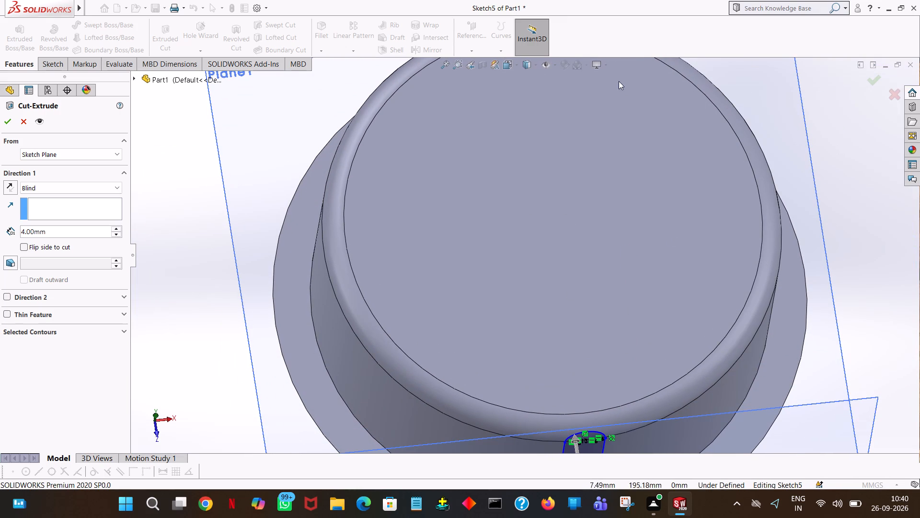
pyautogui.click(23, 123)
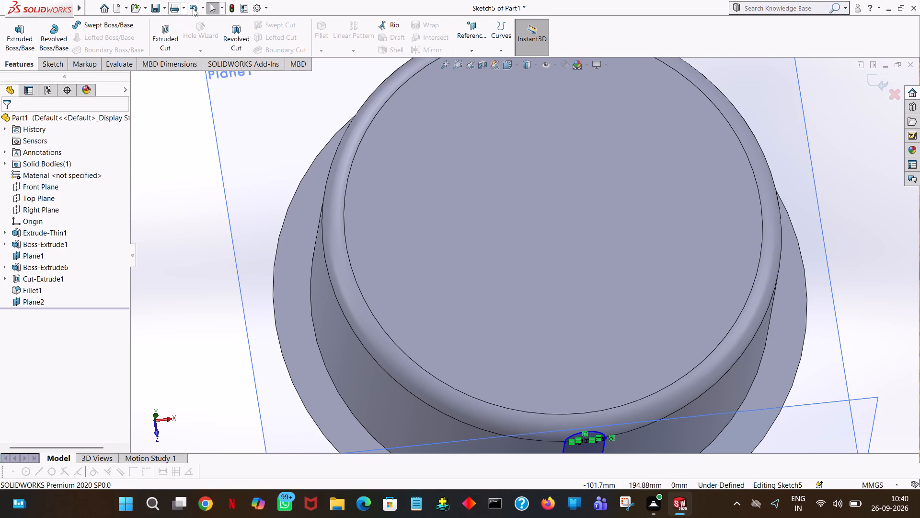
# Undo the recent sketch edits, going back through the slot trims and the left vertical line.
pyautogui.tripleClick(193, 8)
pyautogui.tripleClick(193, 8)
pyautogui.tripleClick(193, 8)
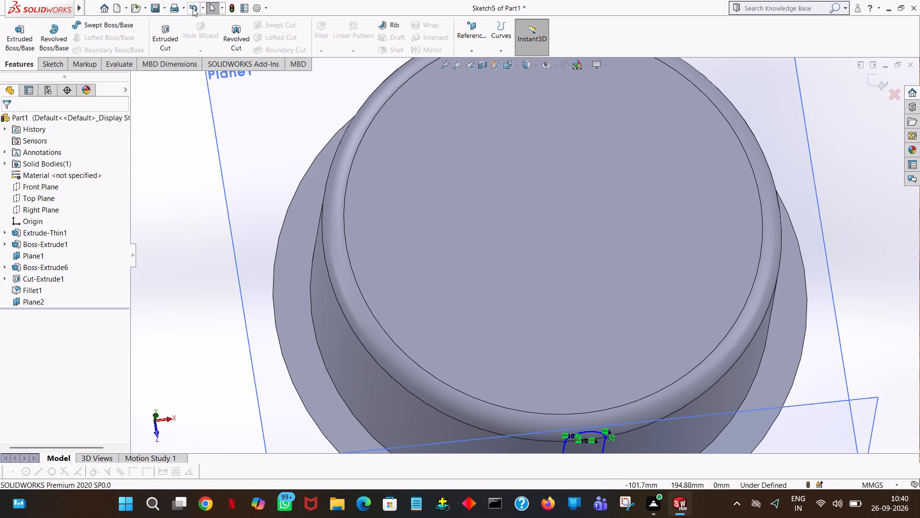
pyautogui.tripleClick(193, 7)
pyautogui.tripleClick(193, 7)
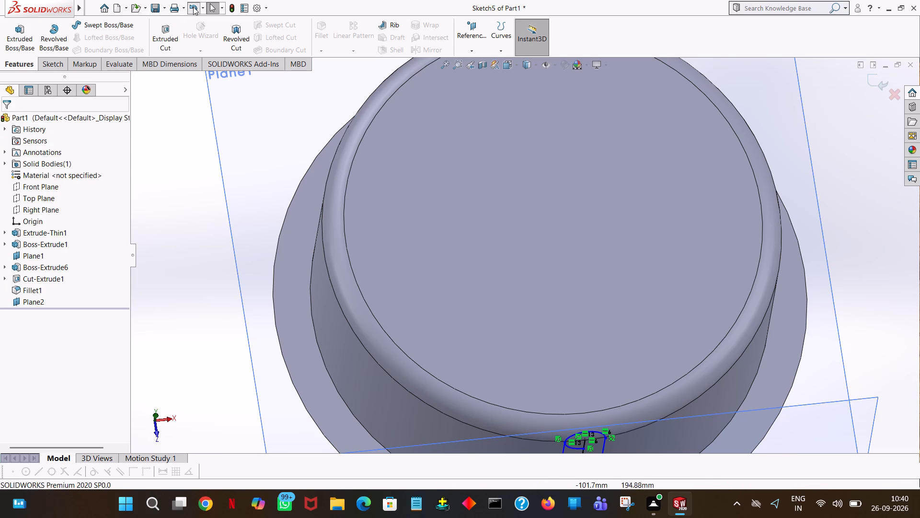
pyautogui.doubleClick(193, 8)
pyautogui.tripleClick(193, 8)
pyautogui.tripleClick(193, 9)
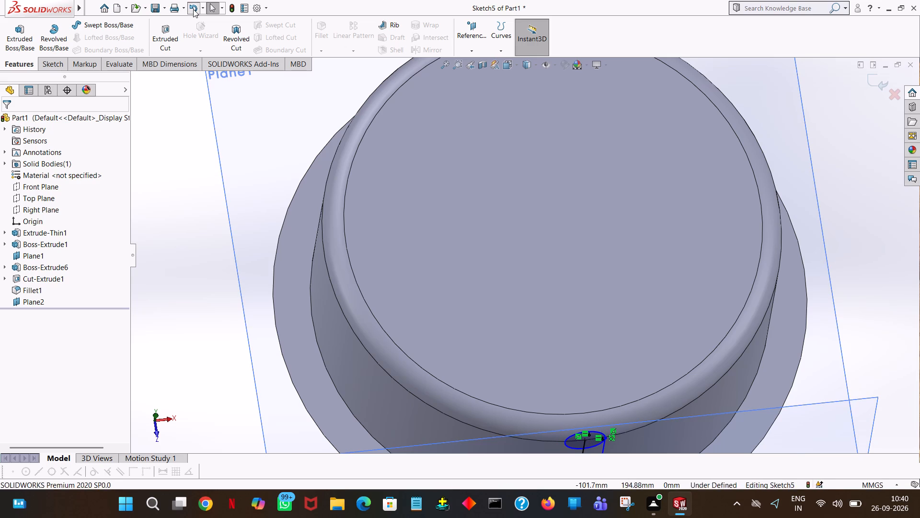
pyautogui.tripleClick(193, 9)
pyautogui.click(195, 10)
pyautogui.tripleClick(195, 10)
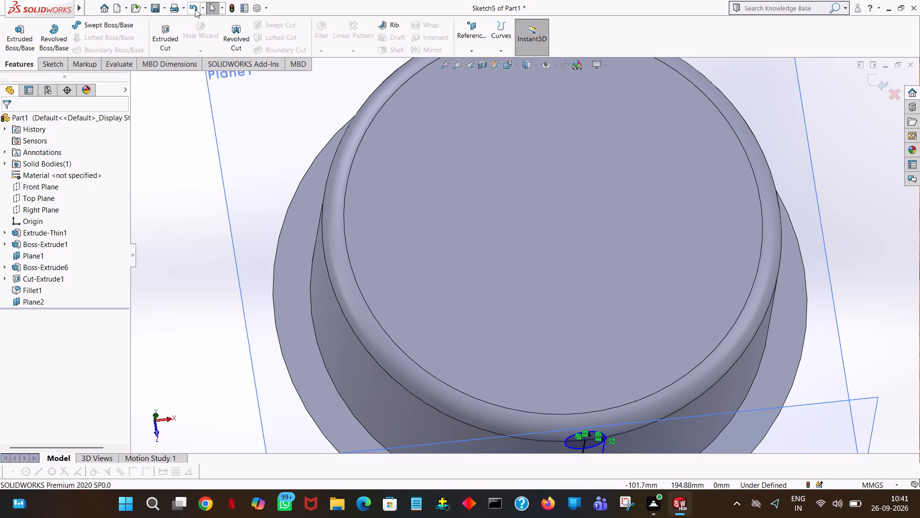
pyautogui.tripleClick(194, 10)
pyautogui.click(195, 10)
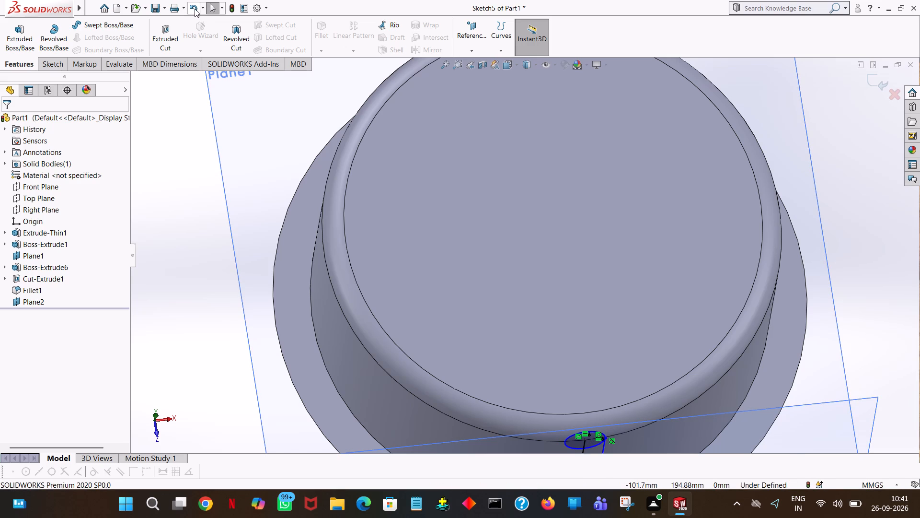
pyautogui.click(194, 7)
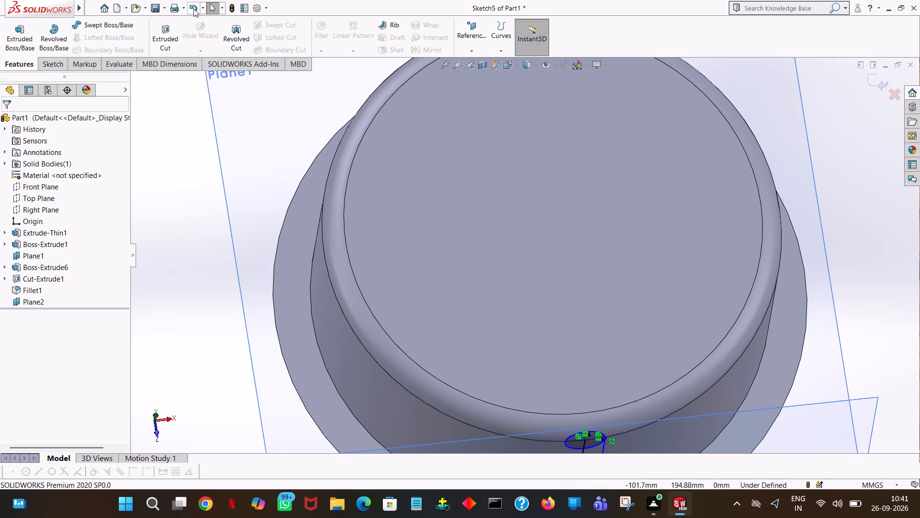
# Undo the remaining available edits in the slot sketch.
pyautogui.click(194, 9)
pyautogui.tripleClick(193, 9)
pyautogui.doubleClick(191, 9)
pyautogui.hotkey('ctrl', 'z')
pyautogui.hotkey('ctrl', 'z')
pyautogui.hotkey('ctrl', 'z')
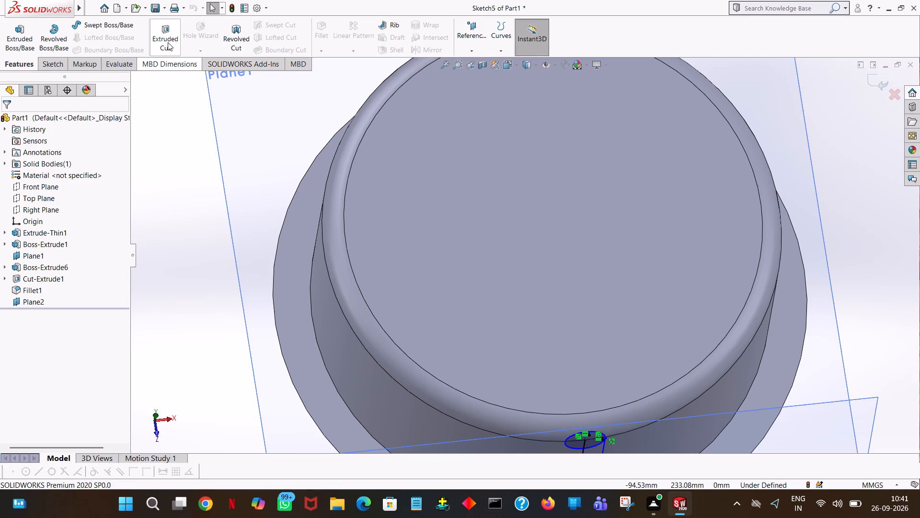
# Trim away the remaining circle and both vertical lines of the old slot profile, and exit the emptied sketch.
pyautogui.click(46, 64)
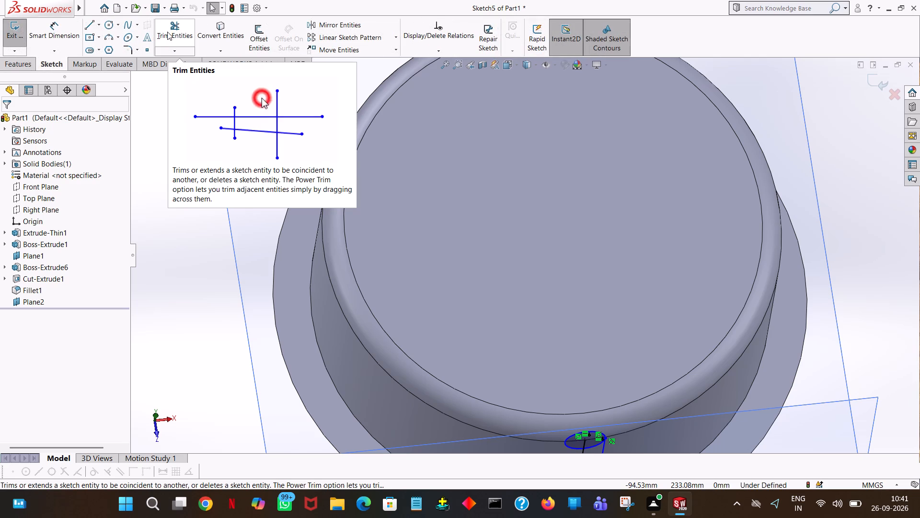
pyautogui.moveTo(878, 283); pyautogui.dragTo(873, 237, button='middle')
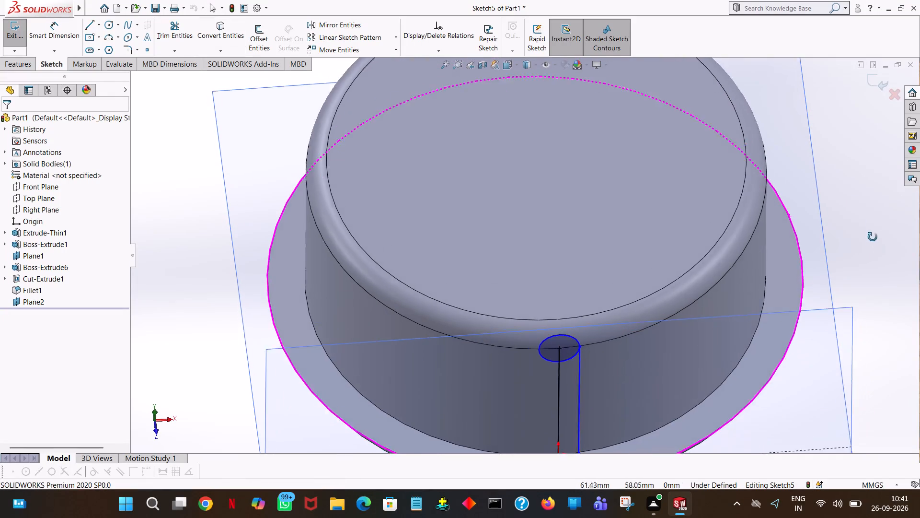
pyautogui.moveTo(873, 237); pyautogui.dragTo(871, 194, button='middle')
pyautogui.click(188, 29)
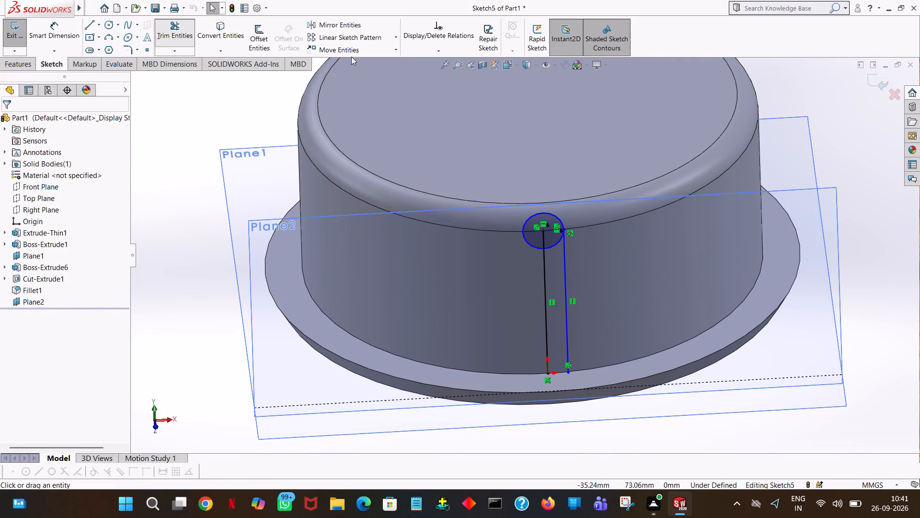
pyautogui.click(562, 226)
pyautogui.doubleClick(557, 241)
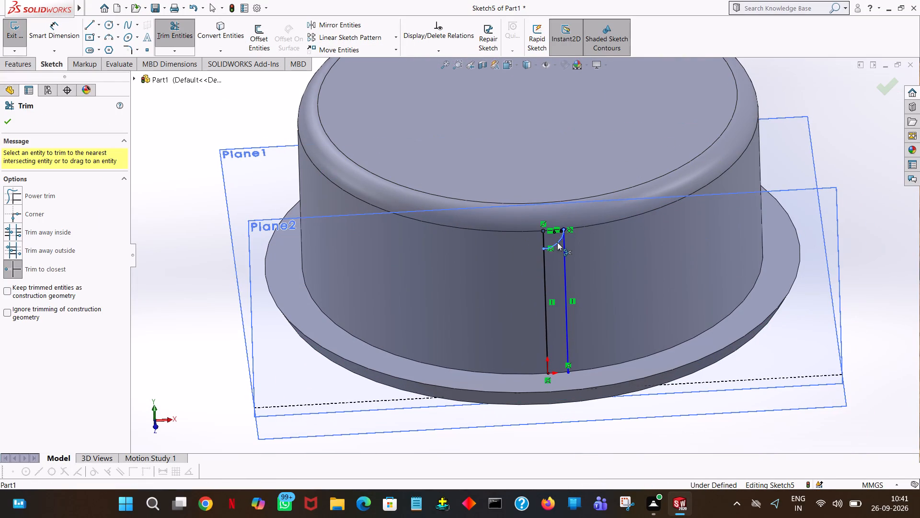
pyautogui.click(563, 246)
pyautogui.click(545, 252)
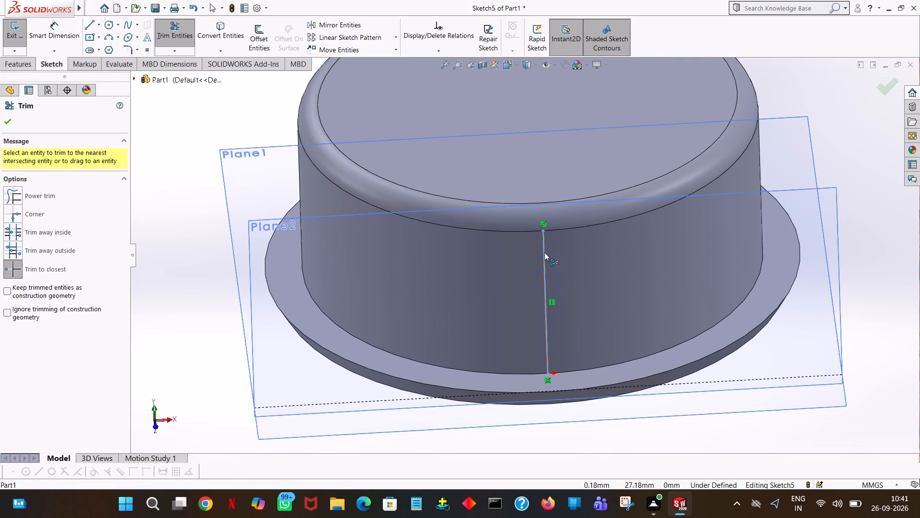
pyautogui.click(884, 87)
pyautogui.moveTo(794, 102); pyautogui.dragTo(805, 219, button='middle')
pyautogui.click(12, 36)
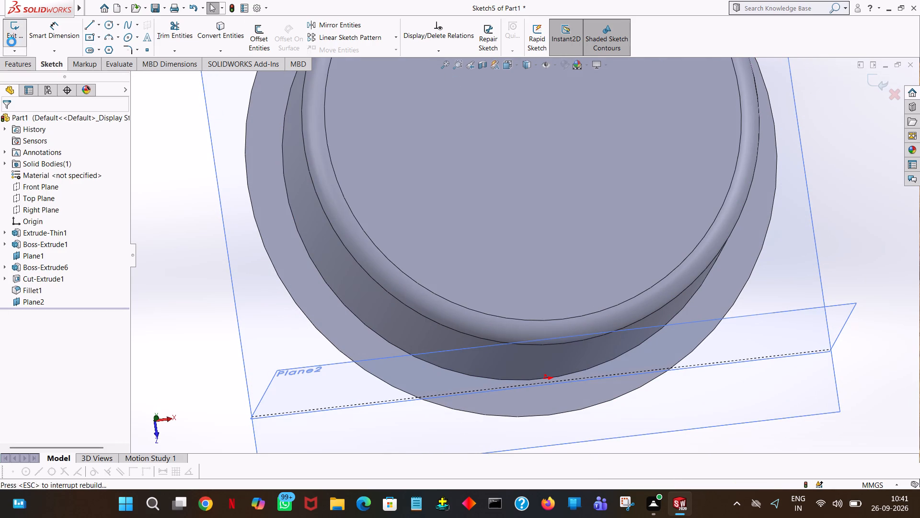
# Start a sketch on the knob's flat top face and draw a 4 mm radius circle centred on the face's edge.
pyautogui.click(14, 65)
pyautogui.click(21, 36)
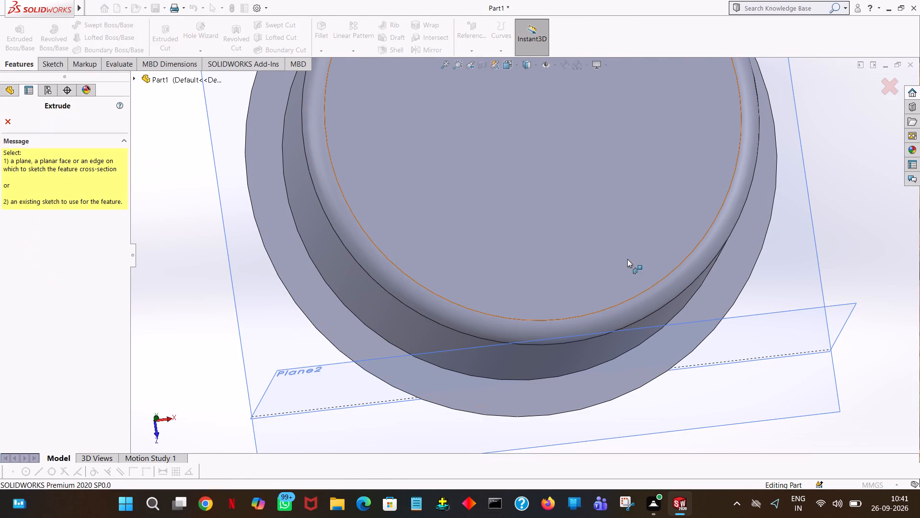
pyautogui.click(624, 242)
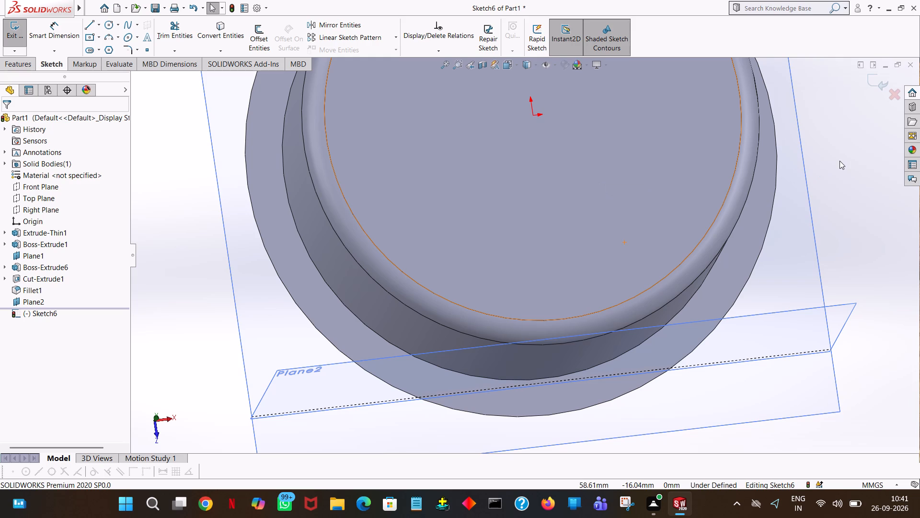
pyautogui.keyDown('ctrl'); pyautogui.moveTo(838, 168); pyautogui.dragTo(825, 295, button='middle'); pyautogui.keyUp('ctrl')
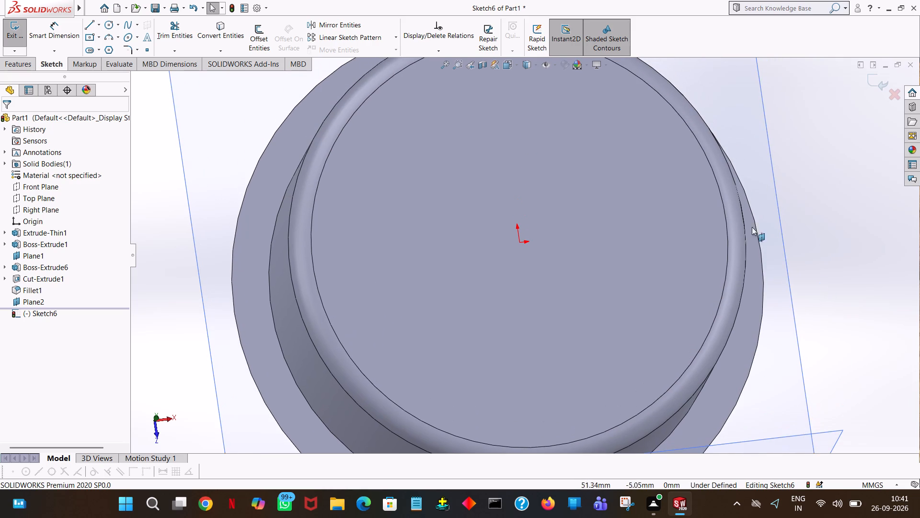
pyautogui.press('space')
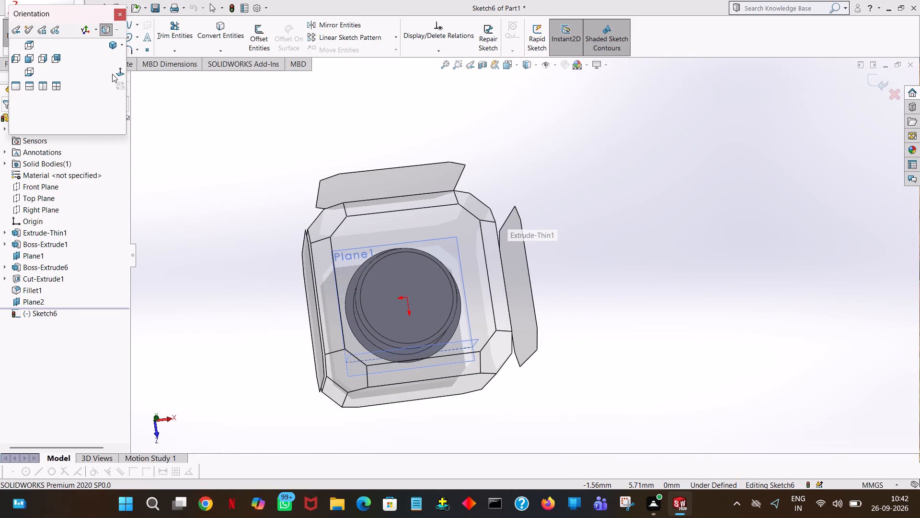
pyautogui.click(116, 72)
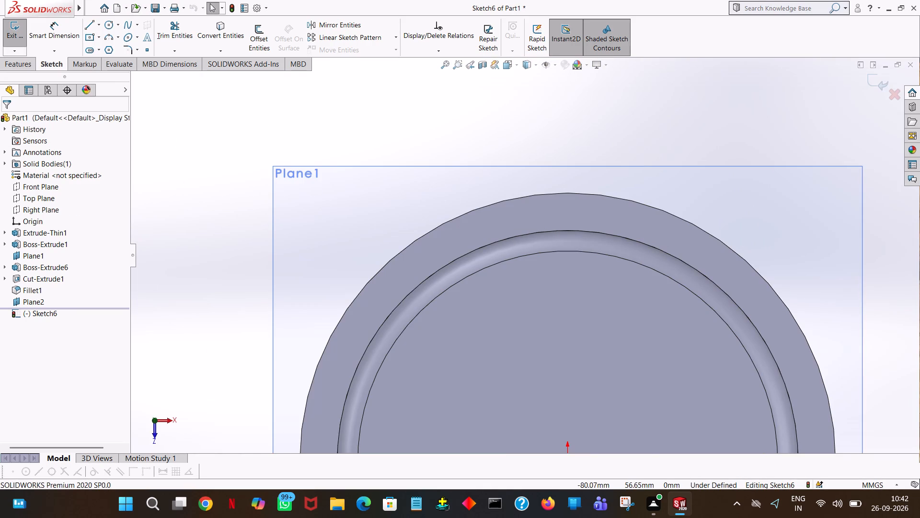
pyautogui.click(108, 27)
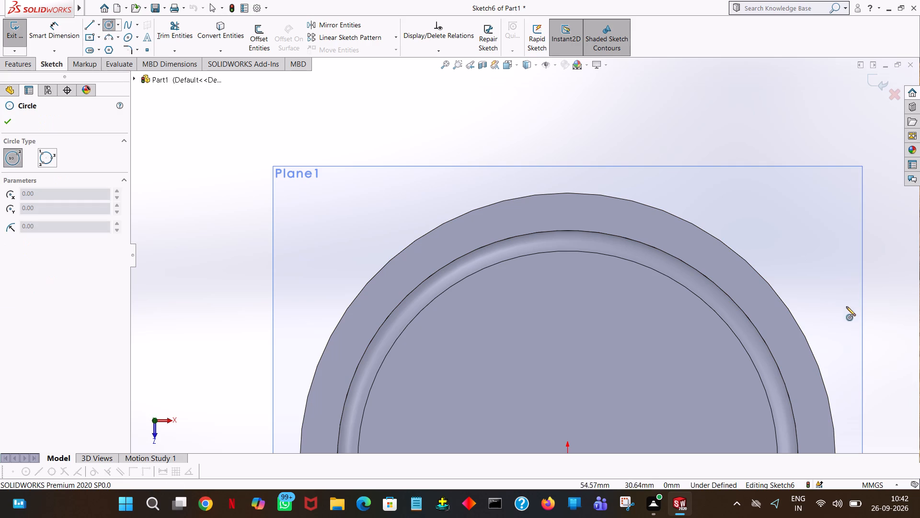
pyautogui.click(590, 253)
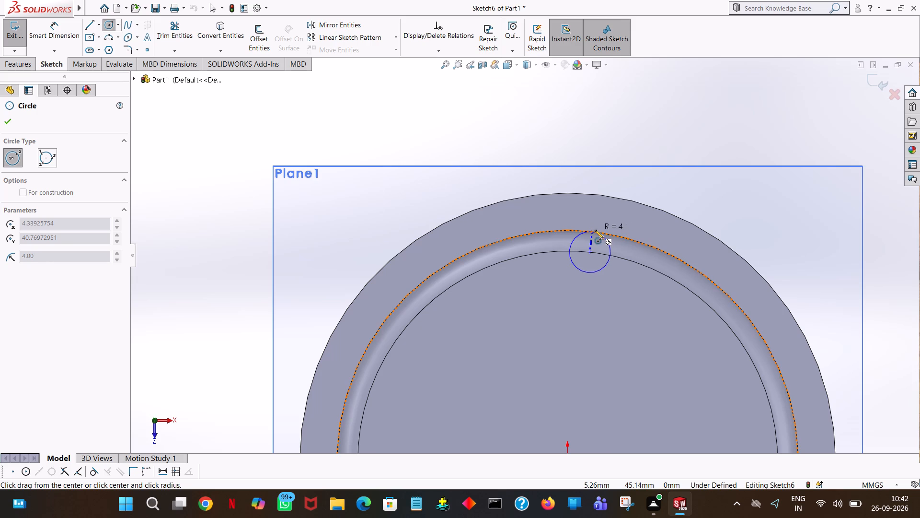
pyautogui.click(594, 231)
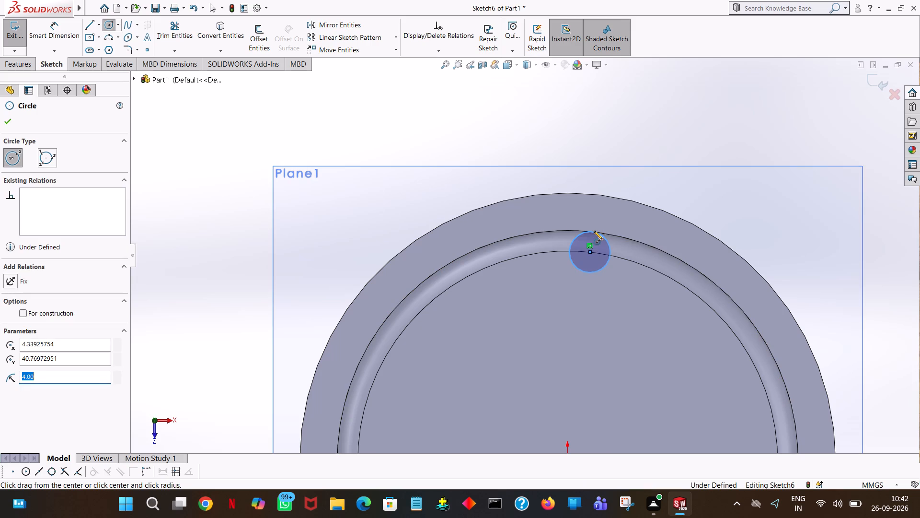
pyautogui.rightClick(594, 231)
pyautogui.click(626, 236)
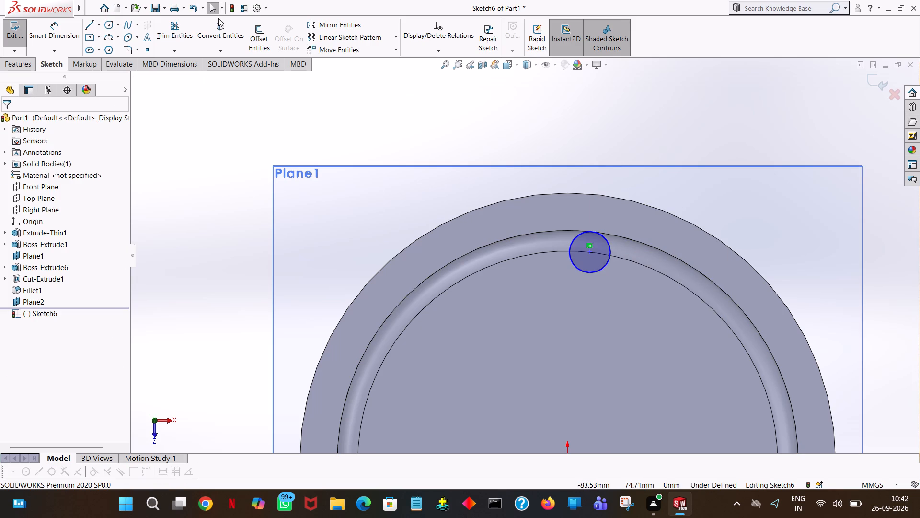
# Draw a three-point arc of about 18.4 mm radius across the circle, following the top face's edge.
pyautogui.click(106, 37)
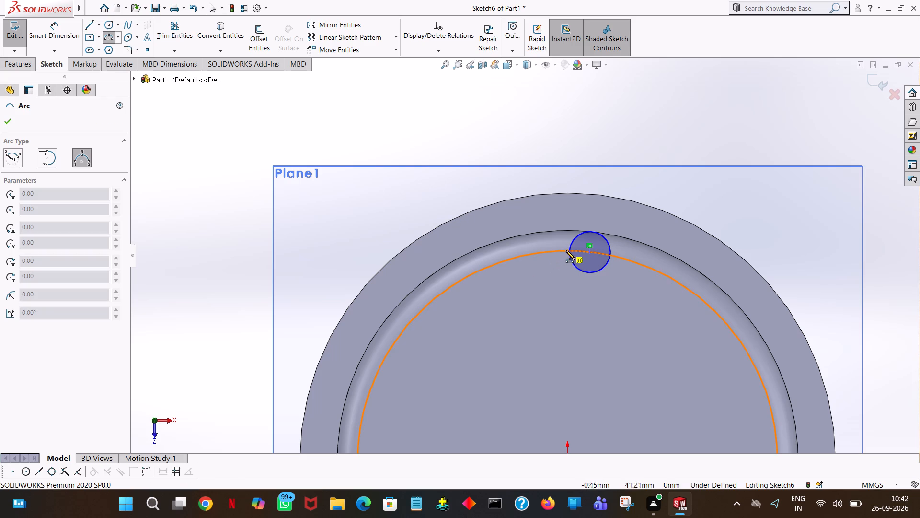
pyautogui.click(568, 252)
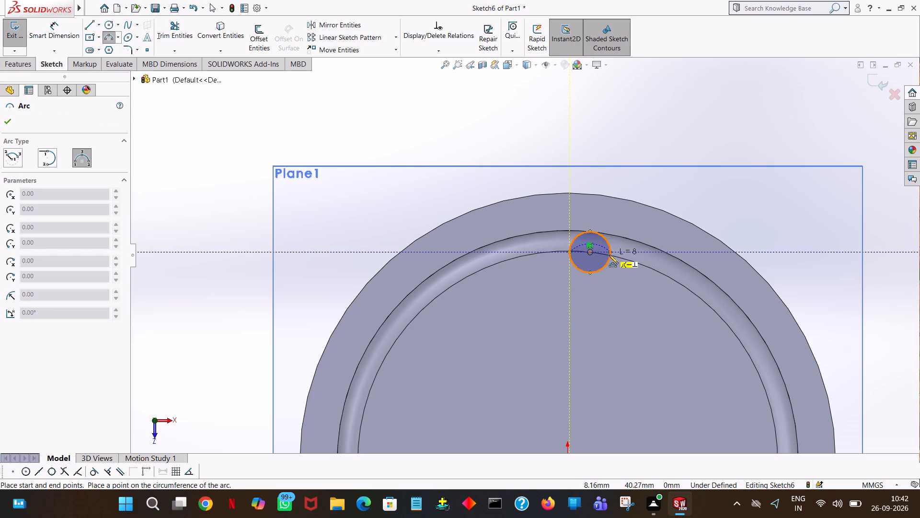
pyautogui.click(609, 255)
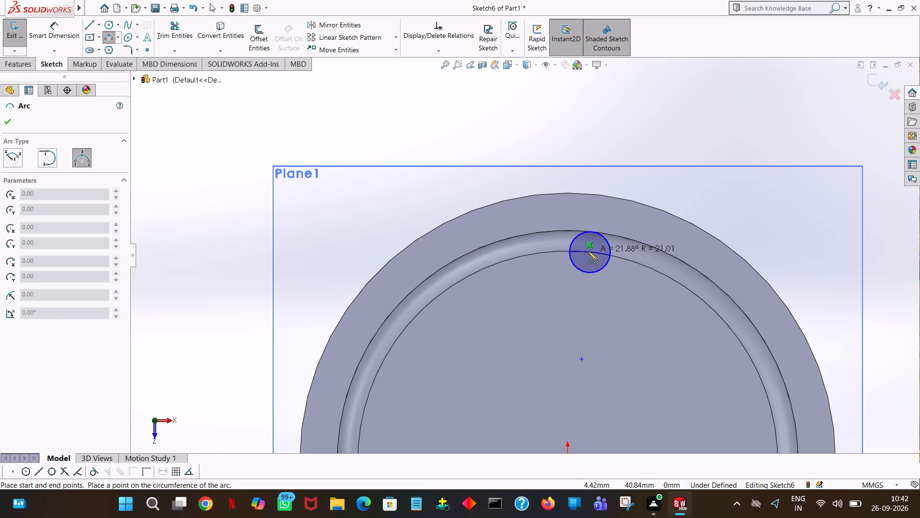
pyautogui.click(587, 251)
pyautogui.rightClick(587, 251)
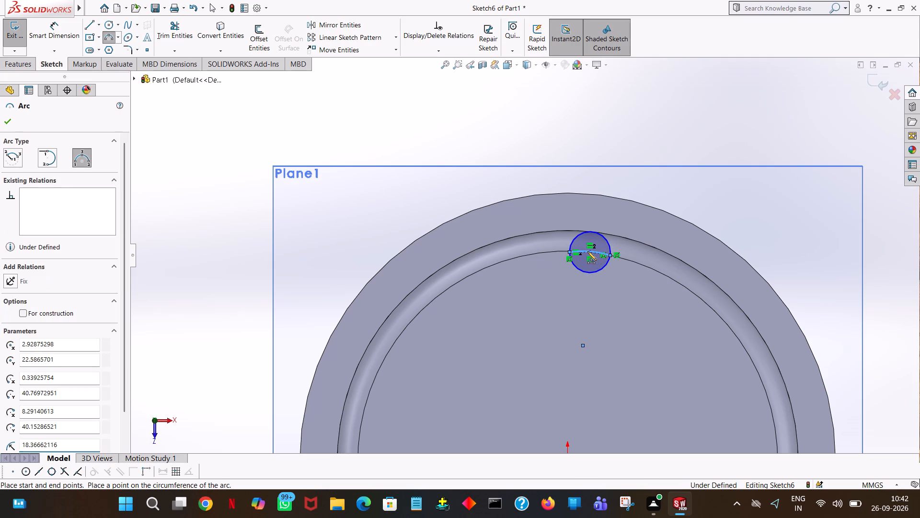
pyautogui.click(613, 263)
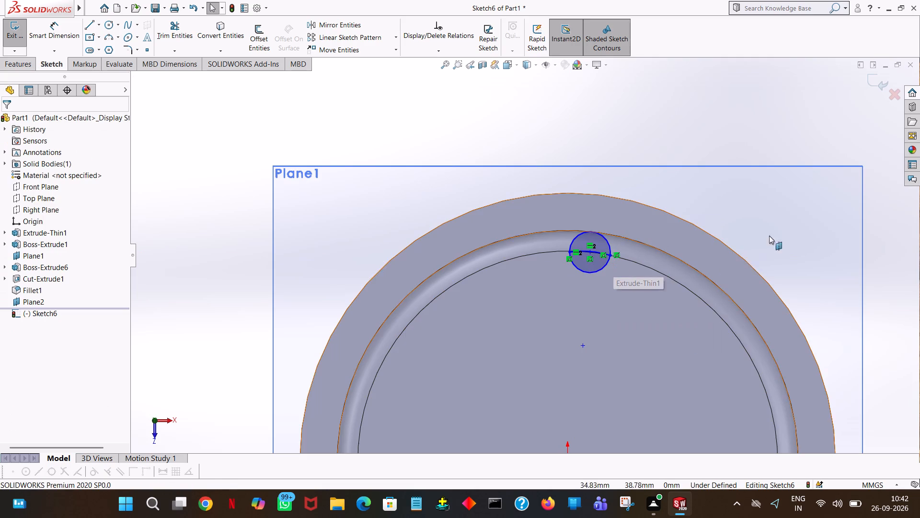
# Trim away the circle's inner half, leaving a closed half-round profile between the arc and the outer half.
pyautogui.moveTo(777, 226); pyautogui.dragTo(782, 186, button='middle')
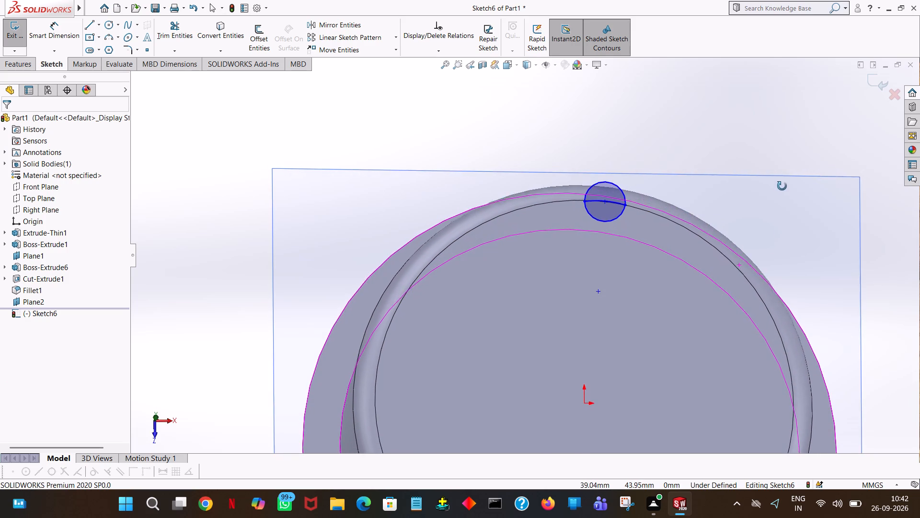
pyautogui.moveTo(782, 186); pyautogui.dragTo(720, 212, button='middle')
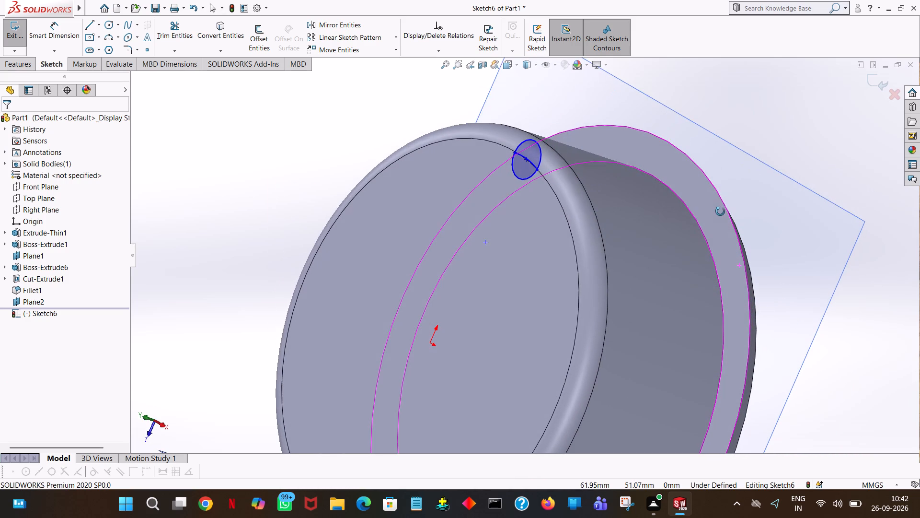
pyautogui.moveTo(720, 212); pyautogui.dragTo(764, 232, button='middle')
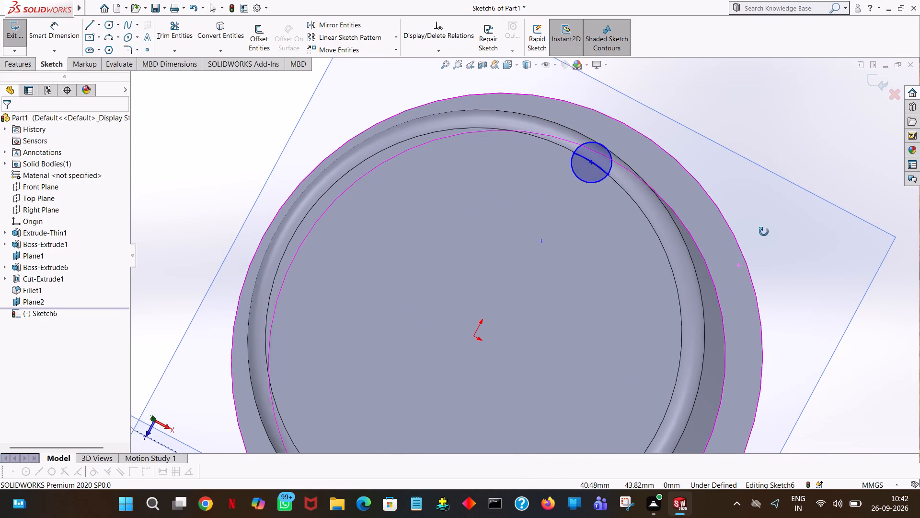
pyautogui.moveTo(764, 232); pyautogui.dragTo(767, 230, button='middle')
pyautogui.click(172, 42)
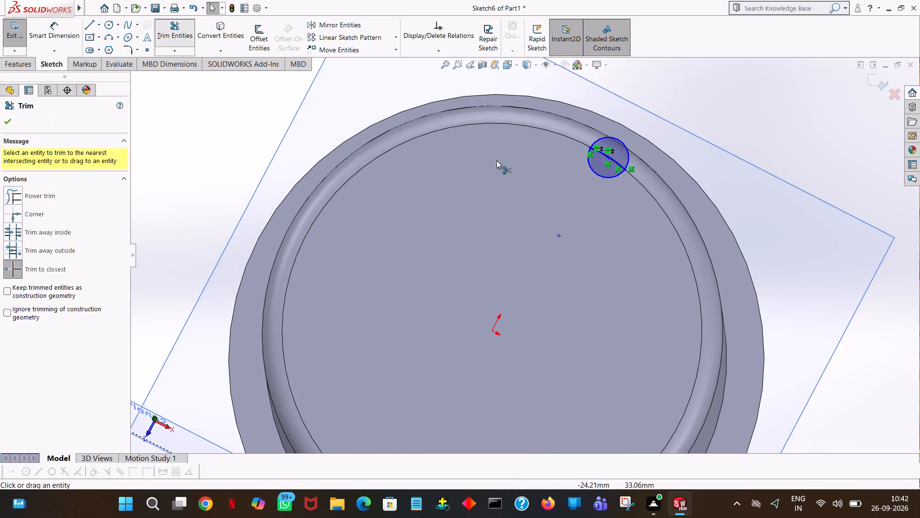
pyautogui.click(604, 177)
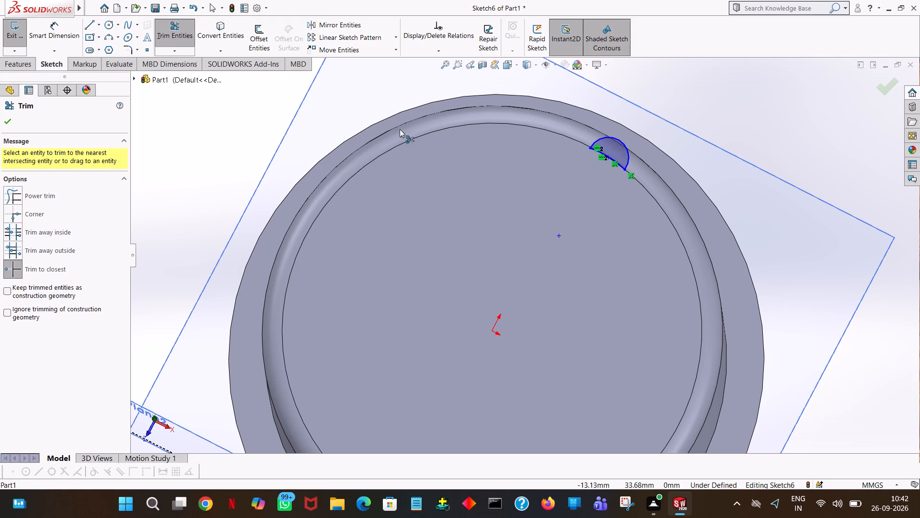
pyautogui.click(11, 127)
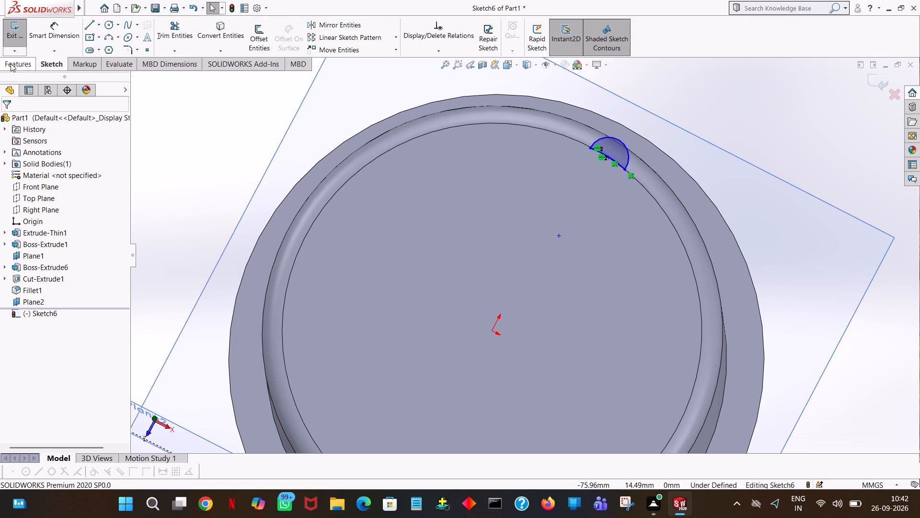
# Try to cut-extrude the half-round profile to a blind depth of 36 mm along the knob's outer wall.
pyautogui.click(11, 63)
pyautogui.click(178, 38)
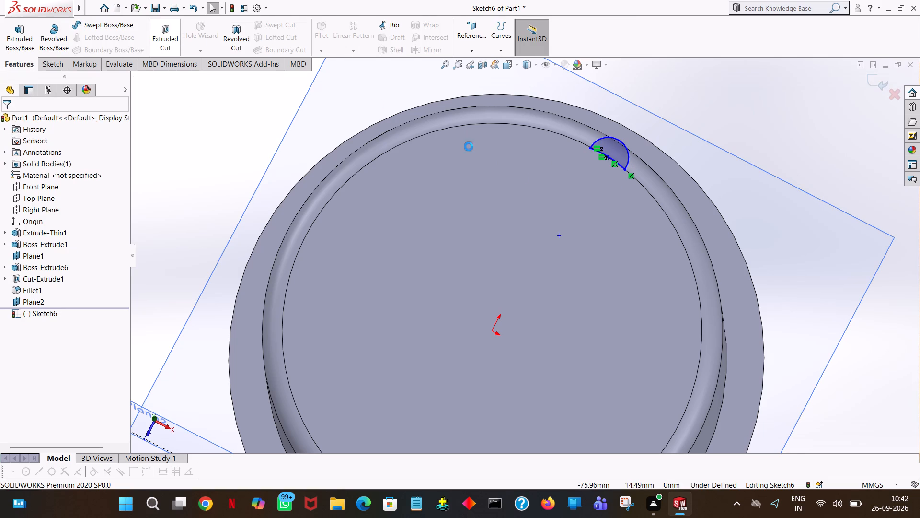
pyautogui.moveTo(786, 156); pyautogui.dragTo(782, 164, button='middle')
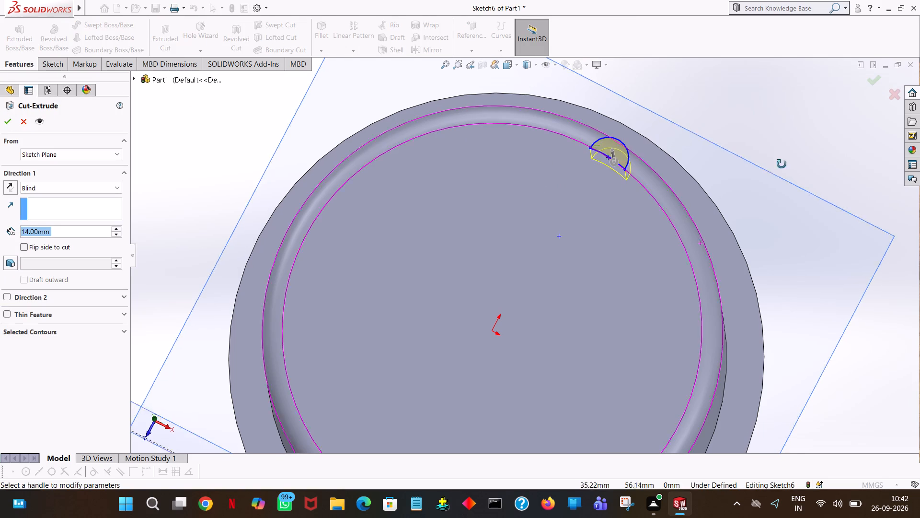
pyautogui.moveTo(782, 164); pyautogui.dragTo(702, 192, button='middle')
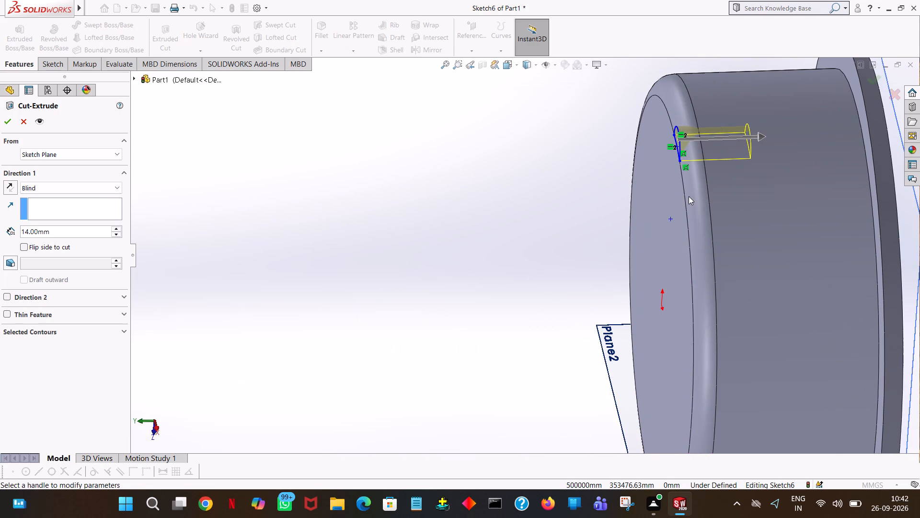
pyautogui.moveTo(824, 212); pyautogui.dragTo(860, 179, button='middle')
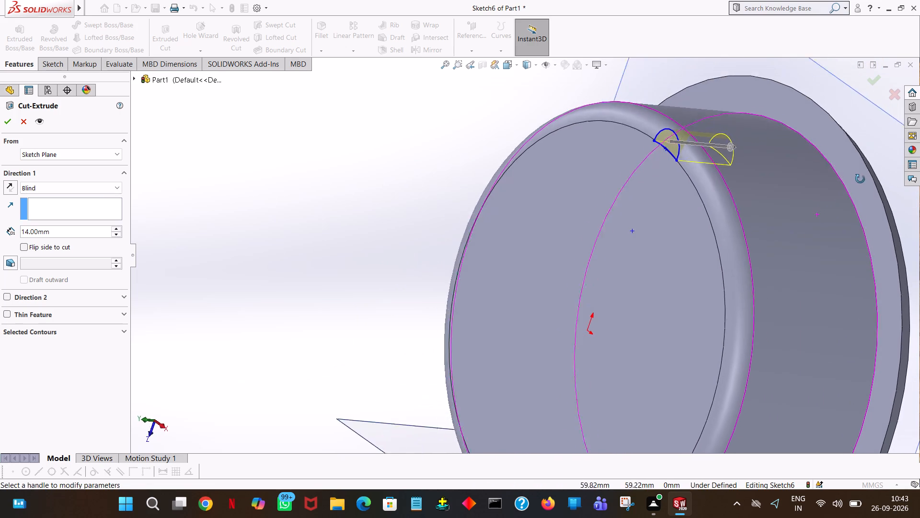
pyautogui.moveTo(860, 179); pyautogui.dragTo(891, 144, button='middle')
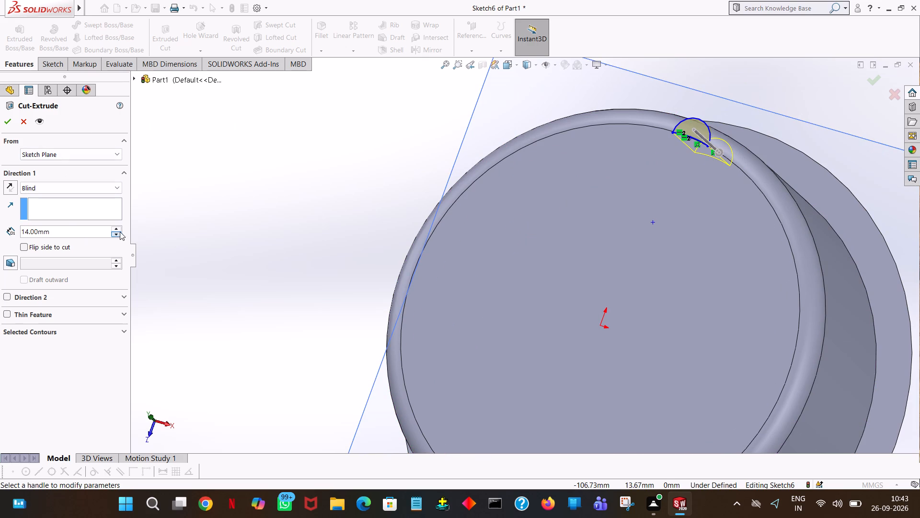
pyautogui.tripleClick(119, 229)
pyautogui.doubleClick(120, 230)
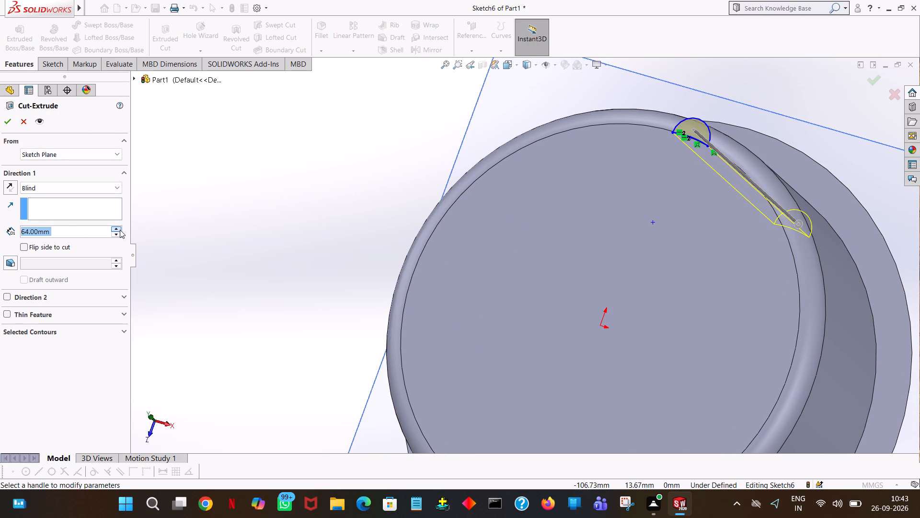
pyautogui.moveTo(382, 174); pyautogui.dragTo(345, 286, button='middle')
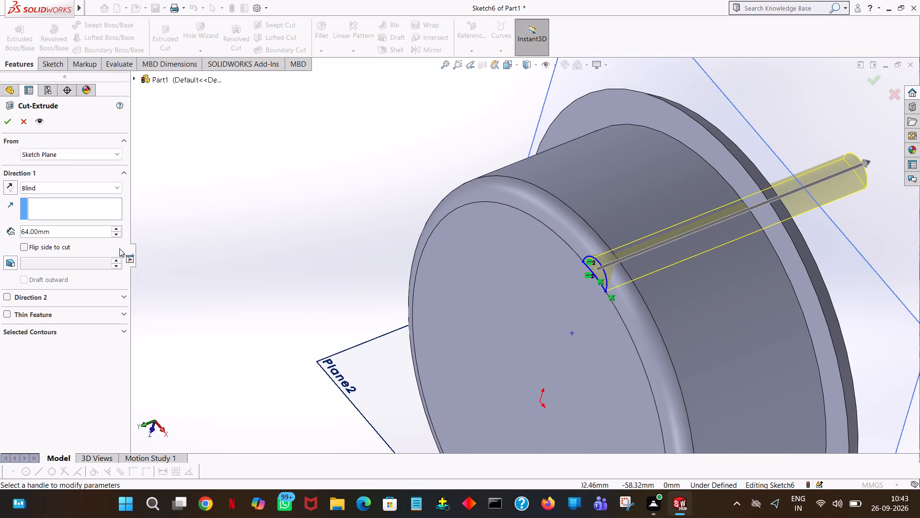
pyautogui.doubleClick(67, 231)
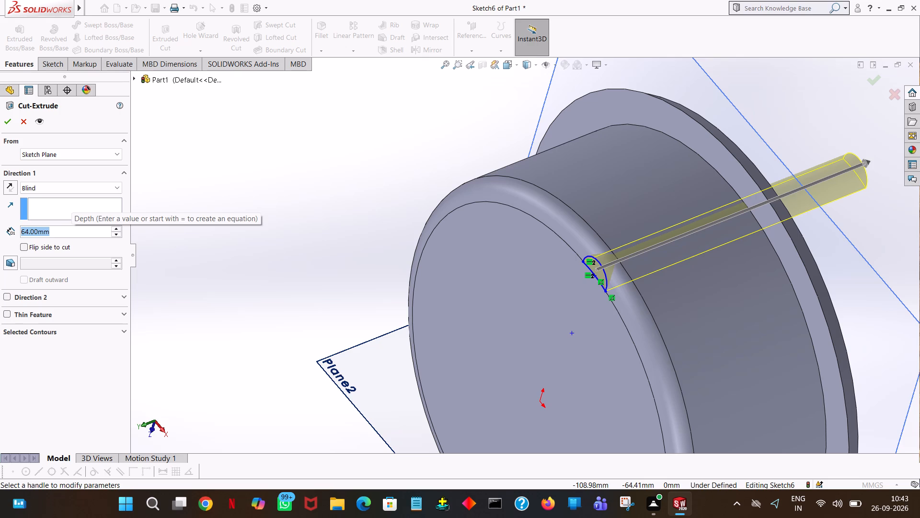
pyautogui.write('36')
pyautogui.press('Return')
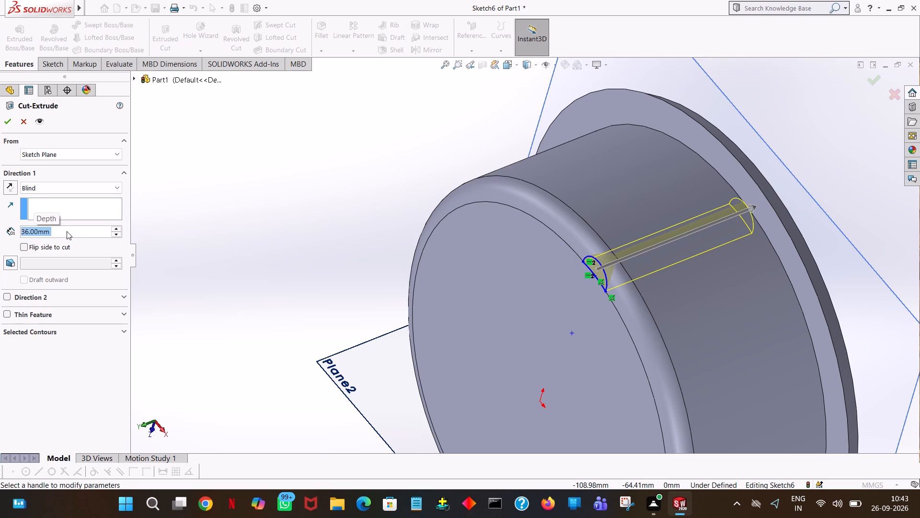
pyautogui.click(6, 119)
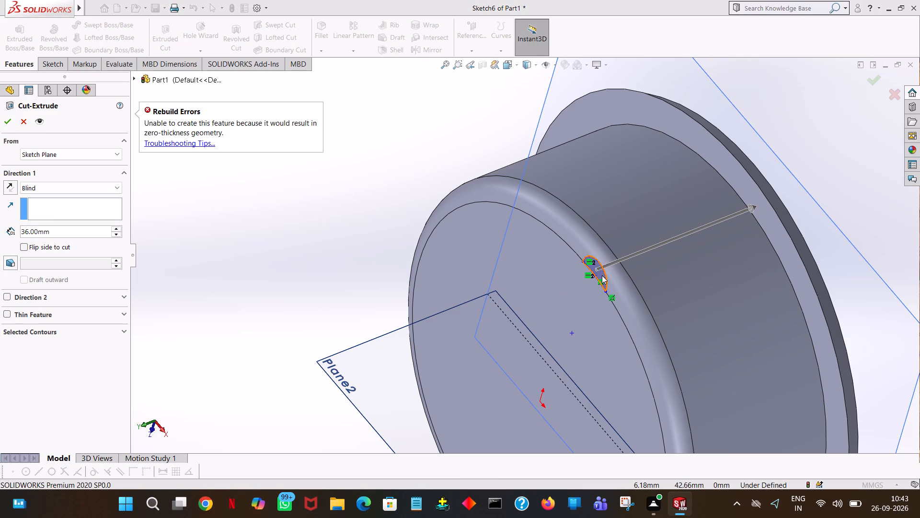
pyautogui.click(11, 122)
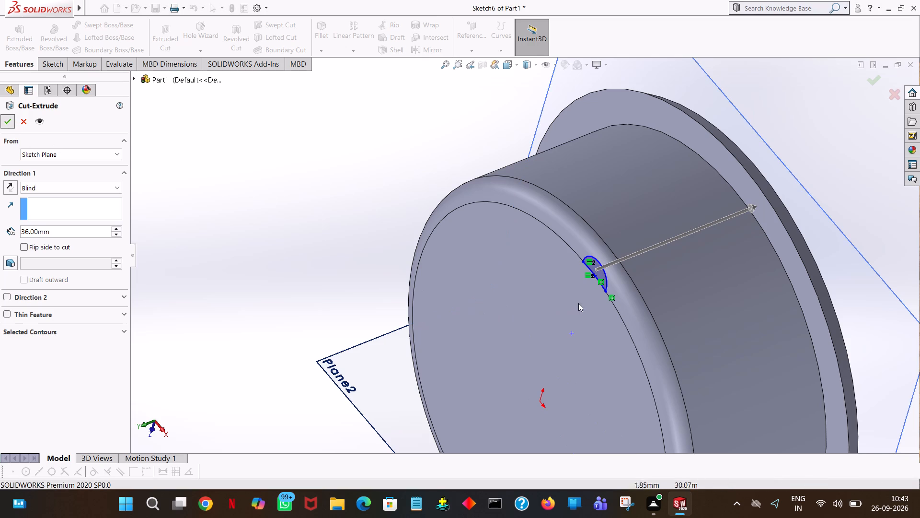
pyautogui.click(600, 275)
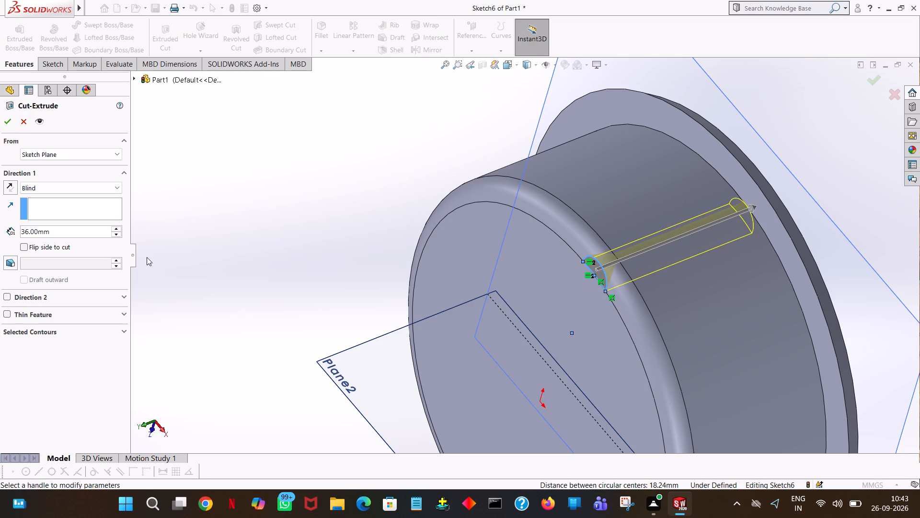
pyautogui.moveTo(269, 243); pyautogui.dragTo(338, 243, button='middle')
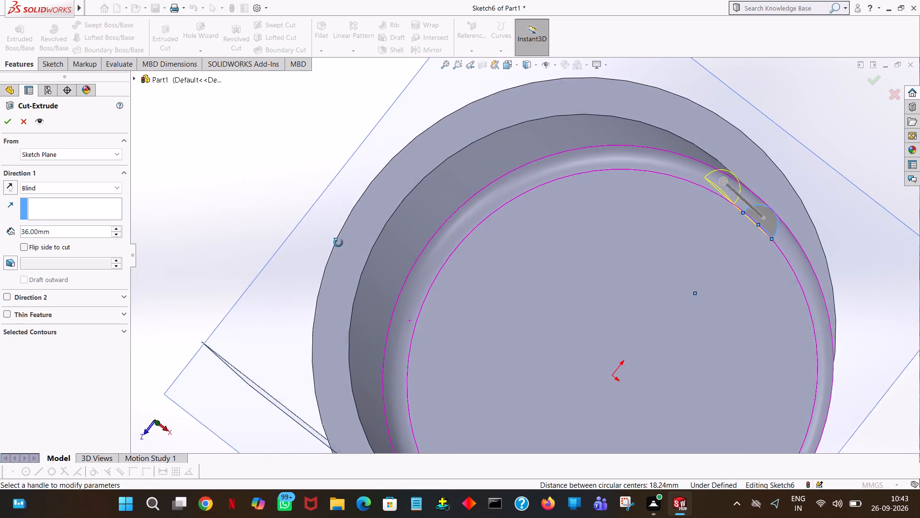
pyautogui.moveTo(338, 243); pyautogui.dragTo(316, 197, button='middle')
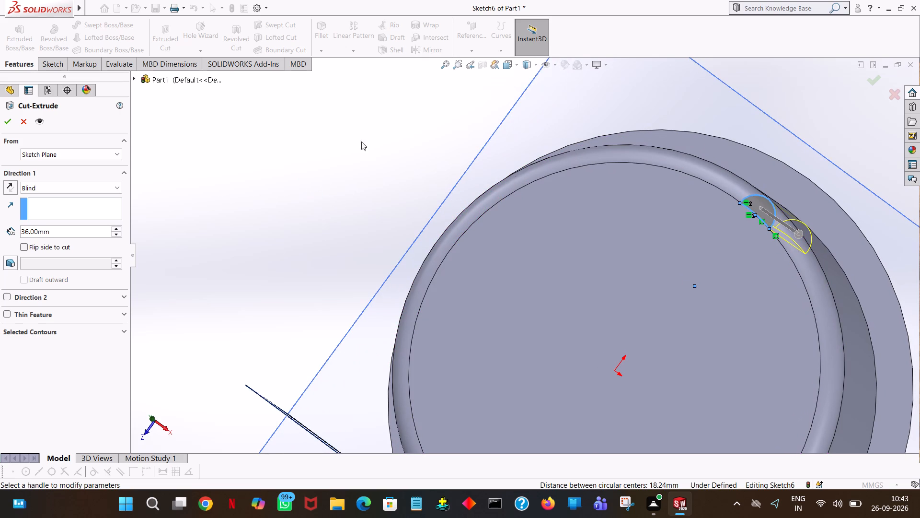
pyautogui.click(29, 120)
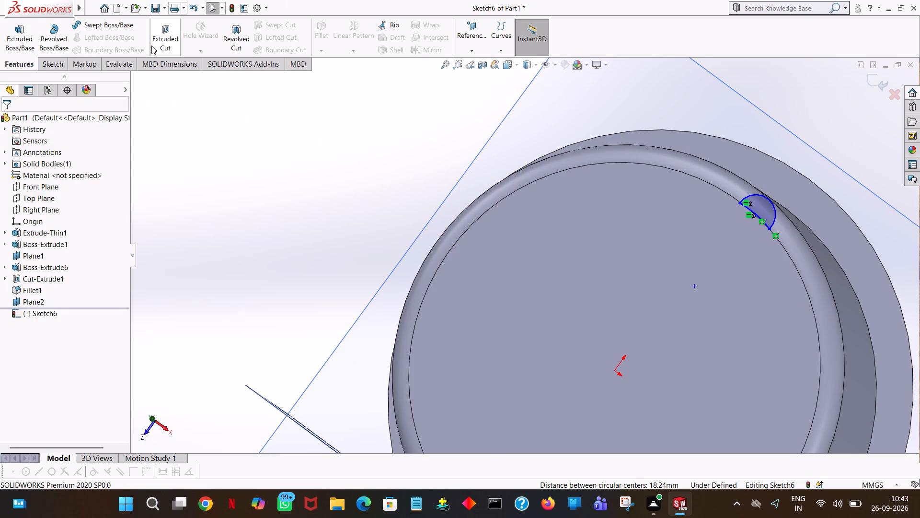
# Trim away the half-circle and the connecting arc of the half-round profile, clearing the sketch.
pyautogui.click(62, 65)
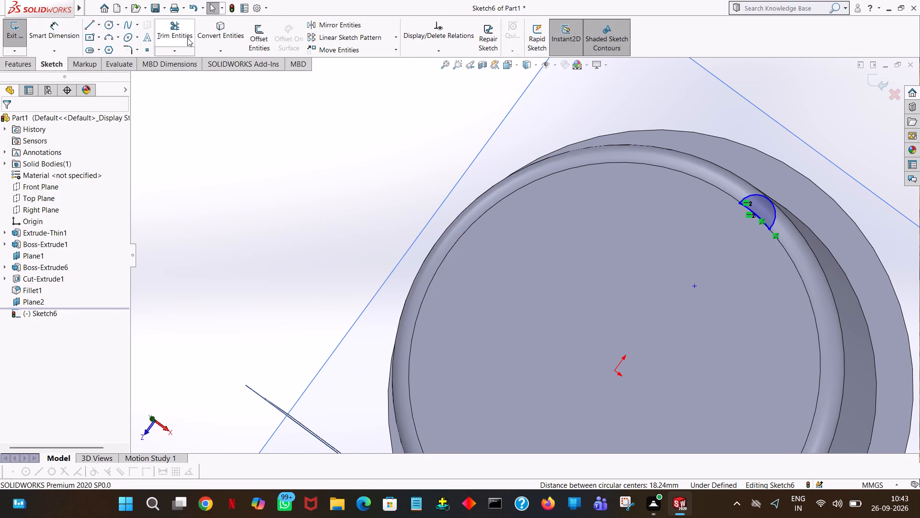
pyautogui.click(187, 30)
pyautogui.click(773, 214)
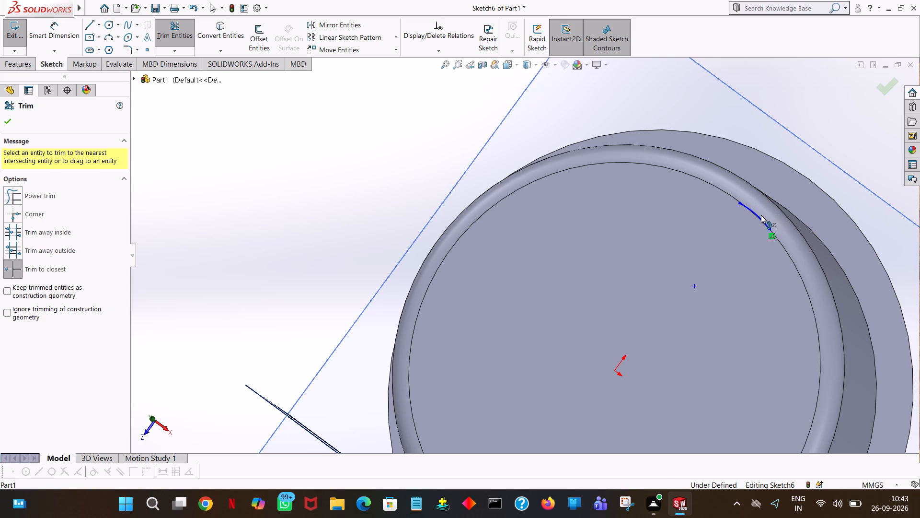
pyautogui.click(759, 216)
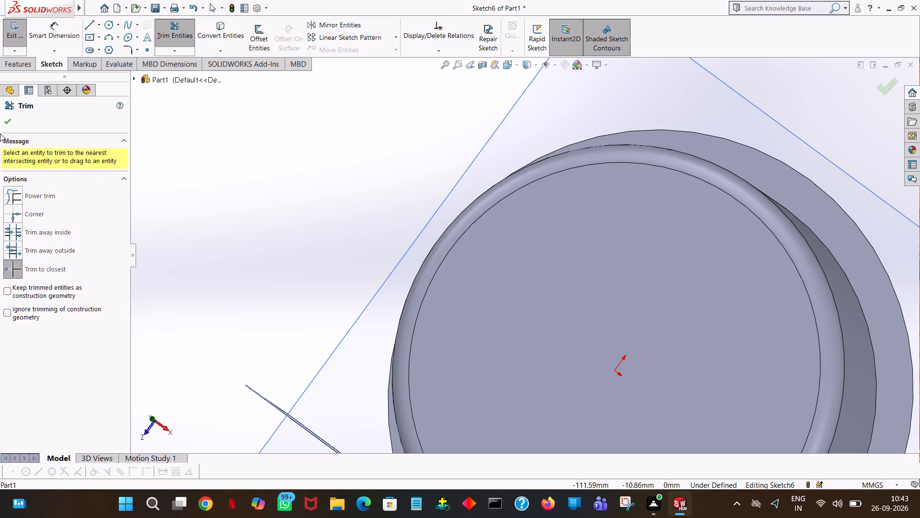
pyautogui.click(8, 124)
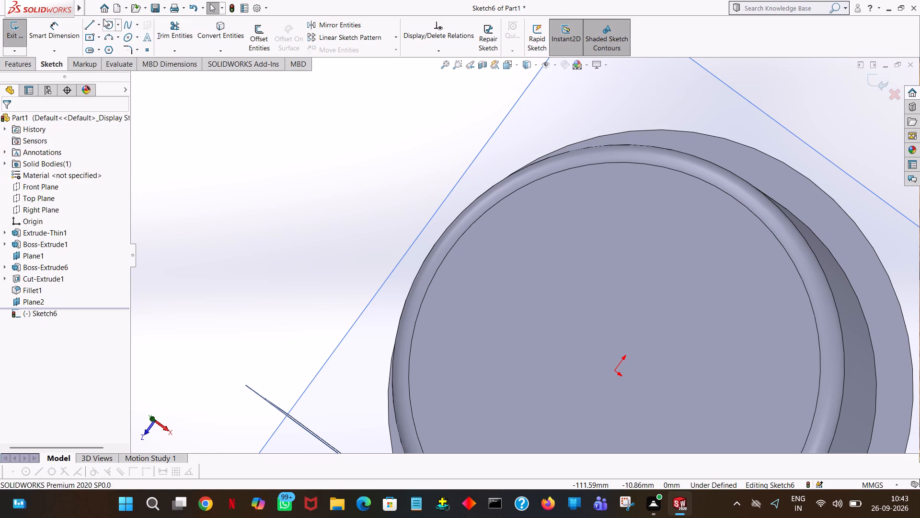
# Viewing the sketch face-on, draw a 4 mm radius circle centred on the knob body's outer edge, 45 mm directly above the origin.
pyautogui.click(104, 20)
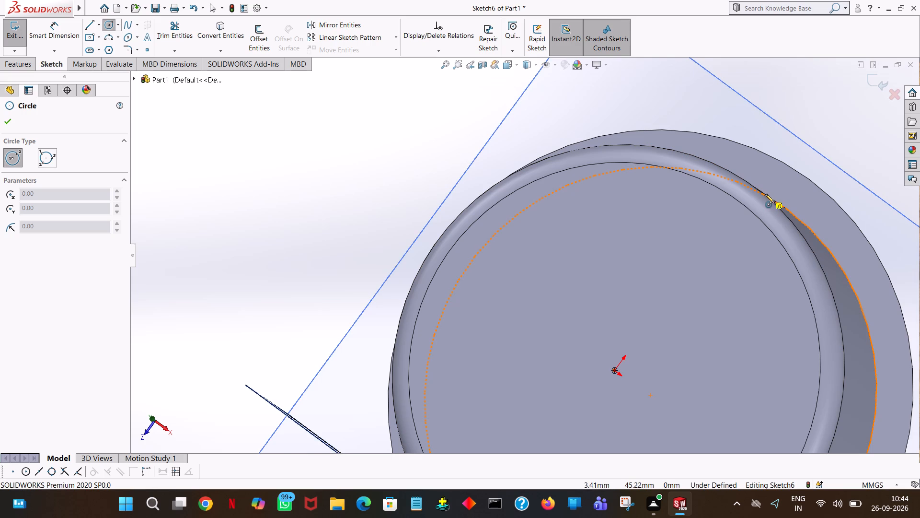
pyautogui.press('space')
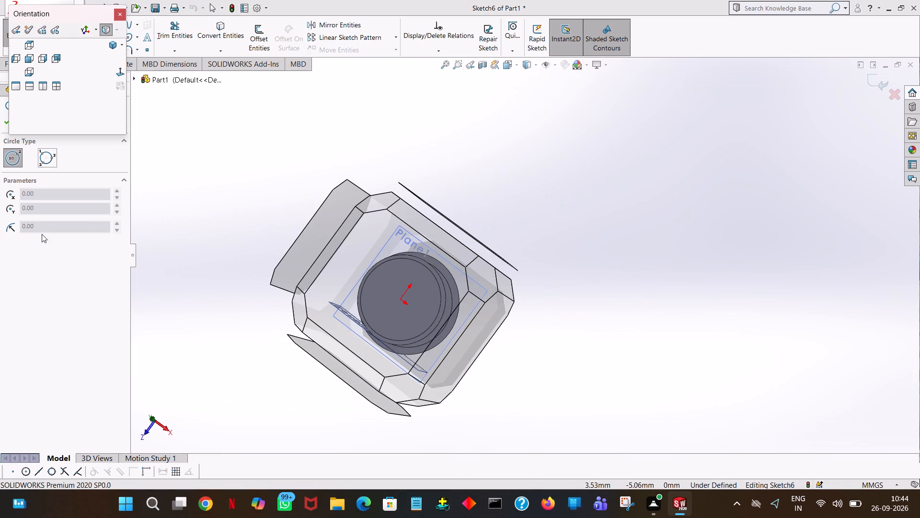
pyautogui.click(119, 71)
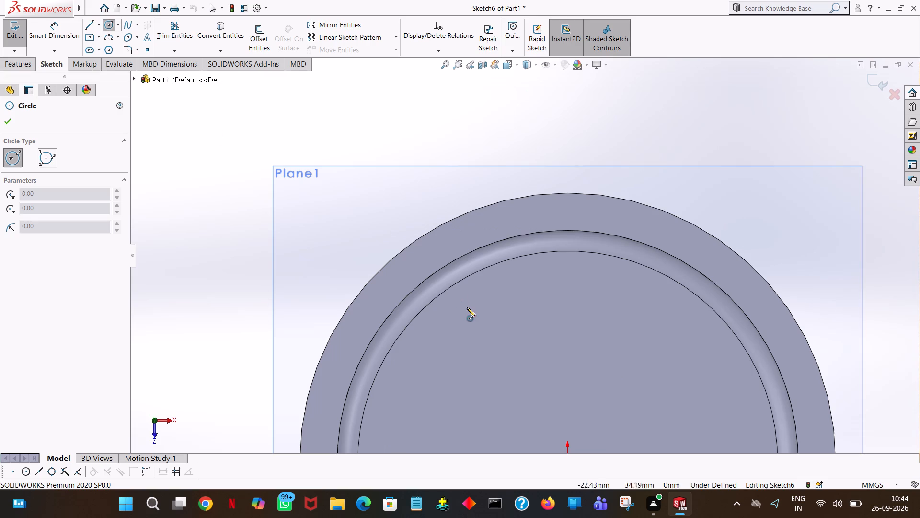
pyautogui.click(568, 229)
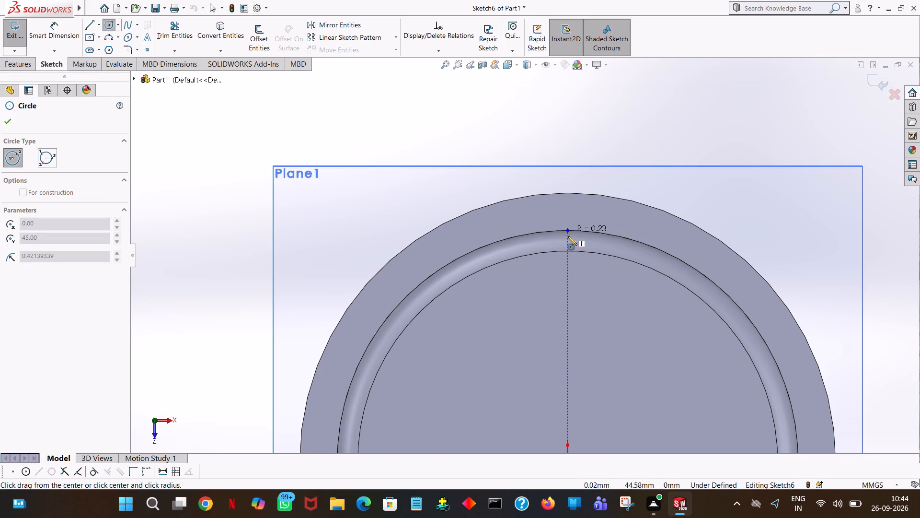
pyautogui.click(567, 252)
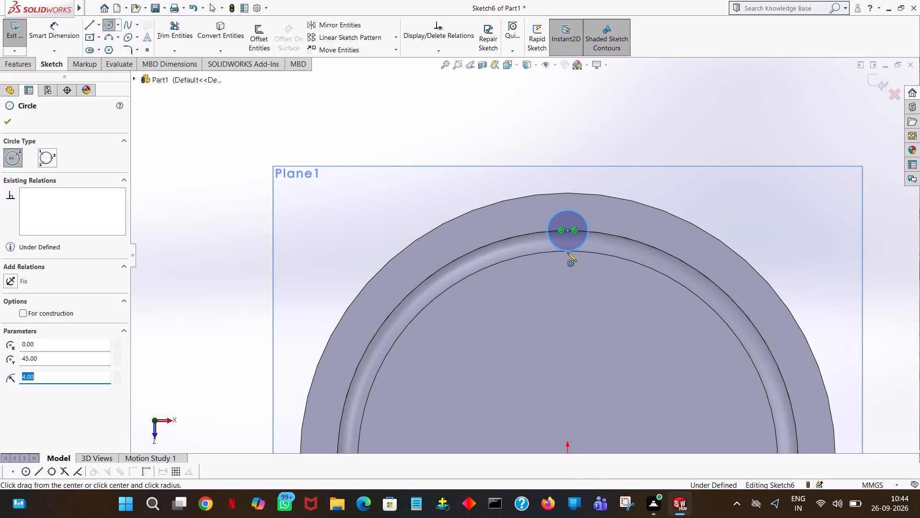
pyautogui.rightClick(567, 252)
pyautogui.click(595, 259)
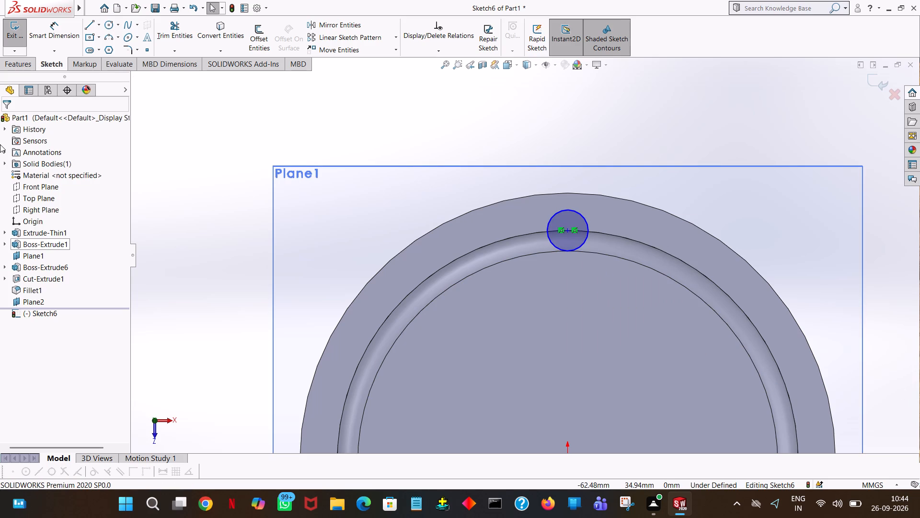
# Try to cut-extrude the circle to a blind depth of 14 mm along the knob's outer wall.
pyautogui.click(11, 65)
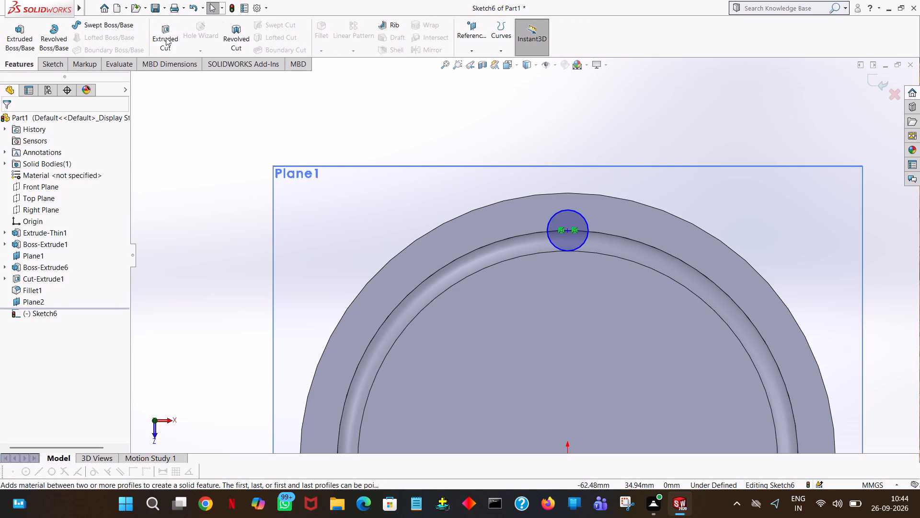
pyautogui.click(166, 37)
pyautogui.moveTo(815, 271); pyautogui.dragTo(760, 277, button='middle')
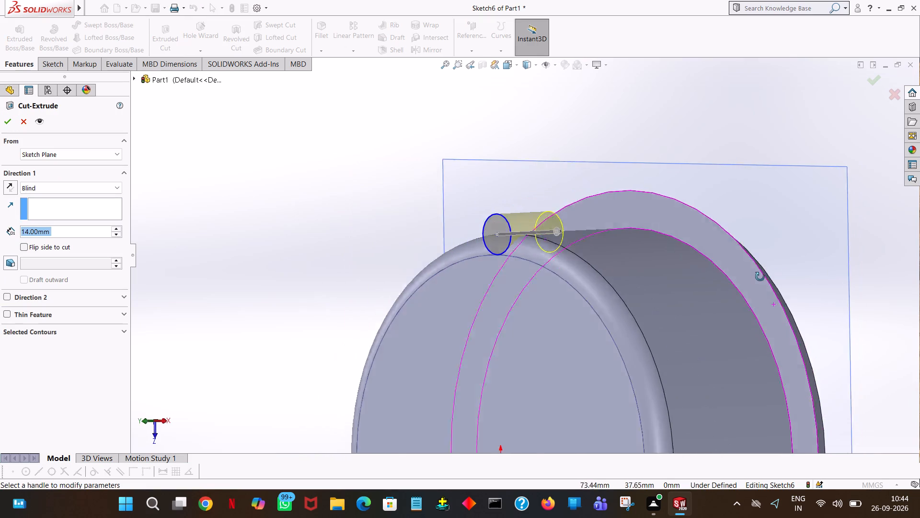
pyautogui.moveTo(760, 277); pyautogui.dragTo(742, 279, button='middle')
pyautogui.click(0, 118)
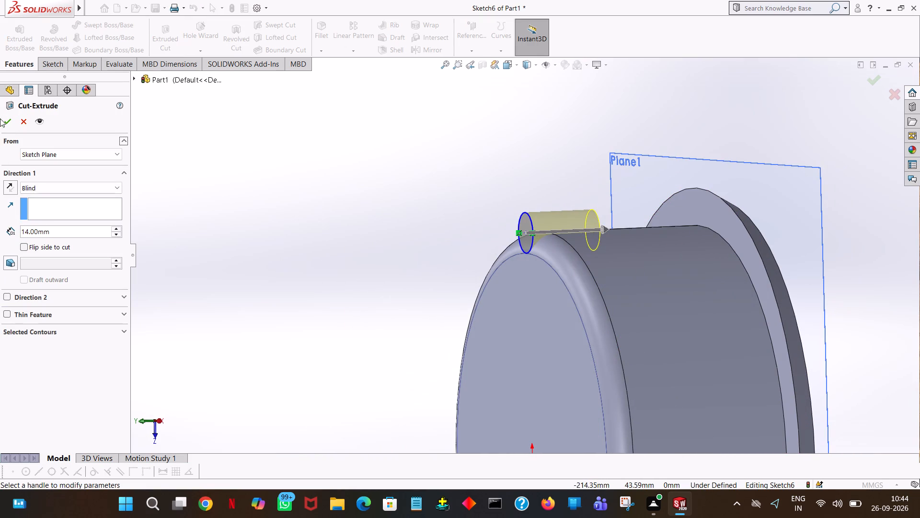
pyautogui.click(3, 119)
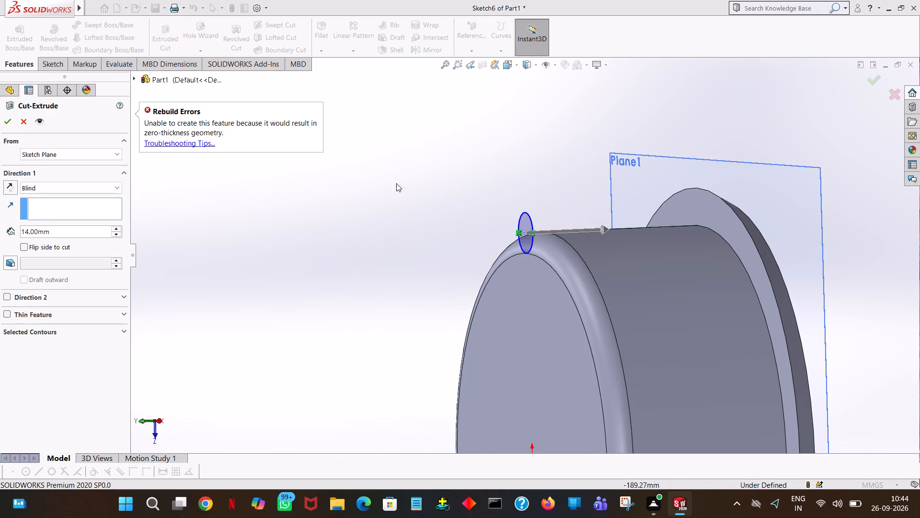
# Try to cut-extrude the 4 mm radius circle to a blind depth of 36 mm along the knob's outer wall.
pyautogui.moveTo(482, 199); pyautogui.dragTo(543, 221, button='middle')
pyautogui.click(537, 223)
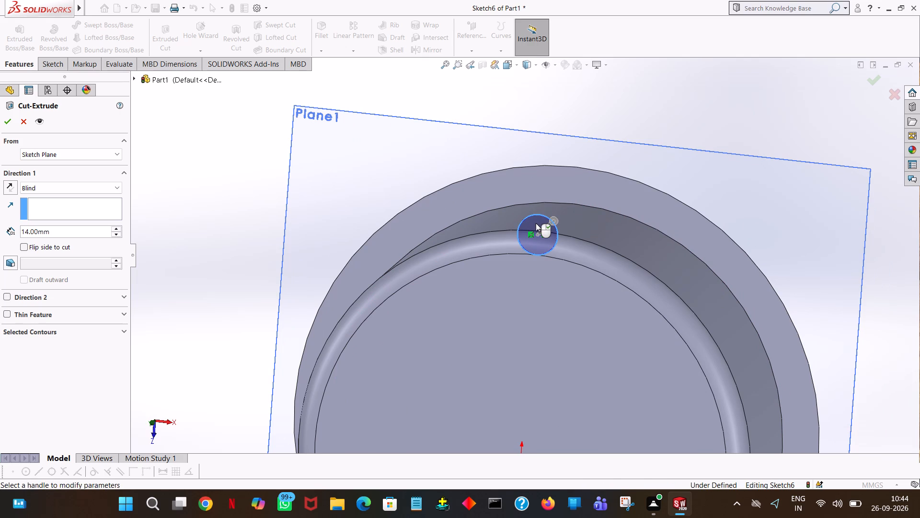
pyautogui.click(118, 230)
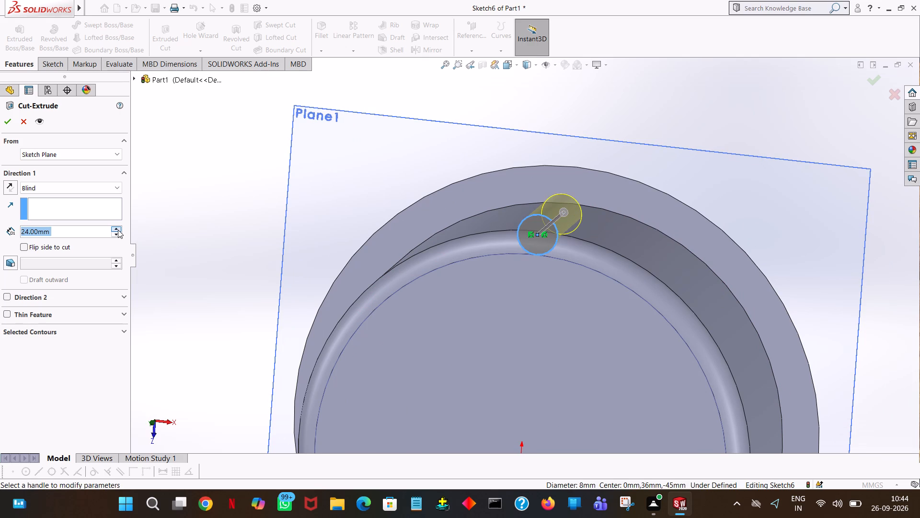
pyautogui.click(118, 230)
pyautogui.click(118, 230)
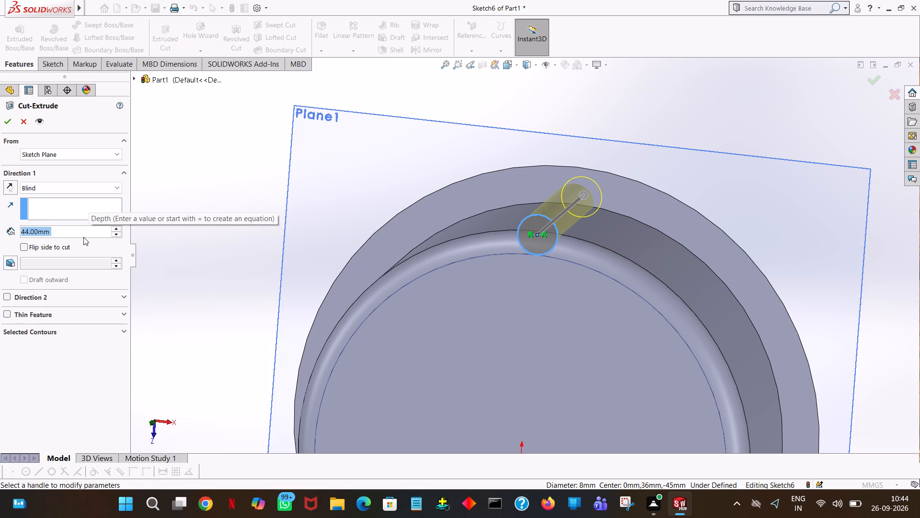
pyautogui.write('36')
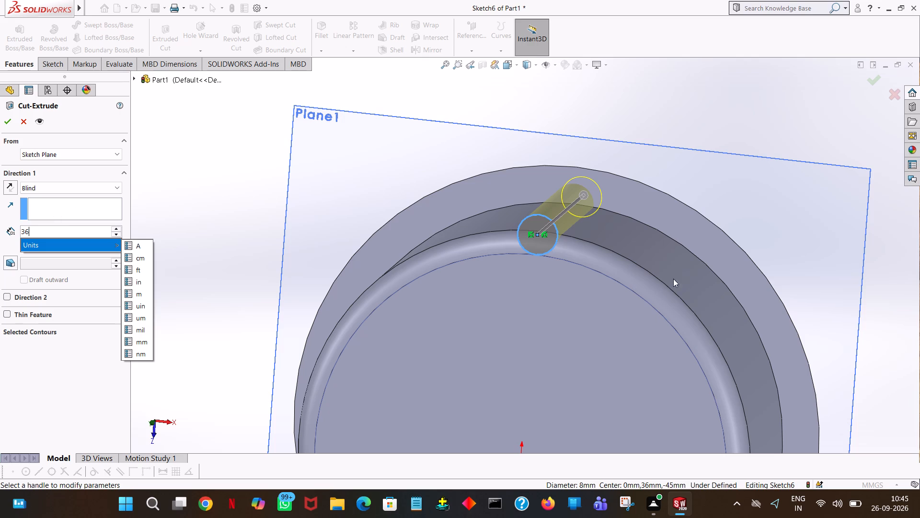
pyautogui.click(9, 118)
pyautogui.click(9, 118)
pyautogui.click(9, 118)
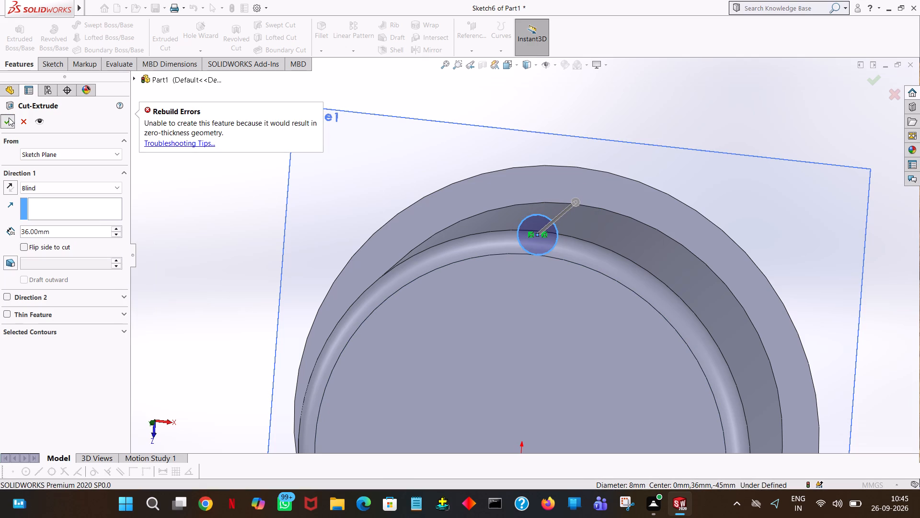
pyautogui.click(9, 118)
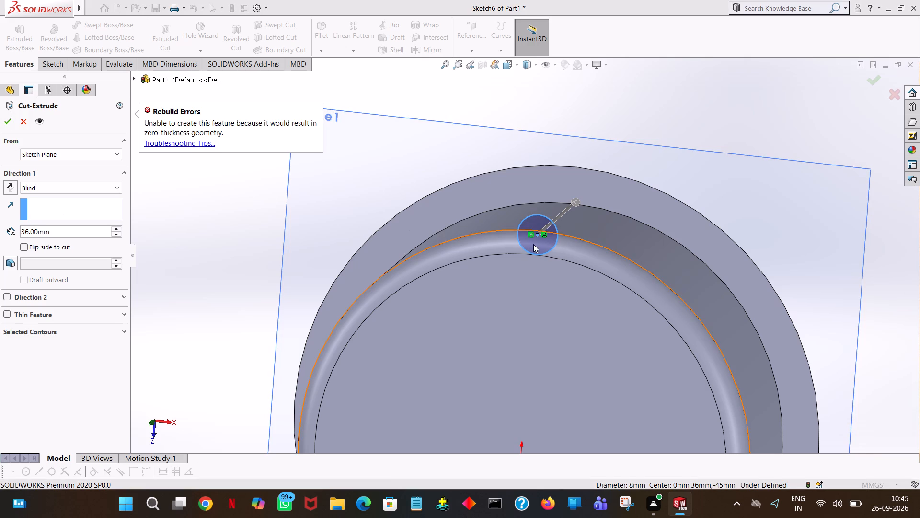
pyautogui.click(541, 226)
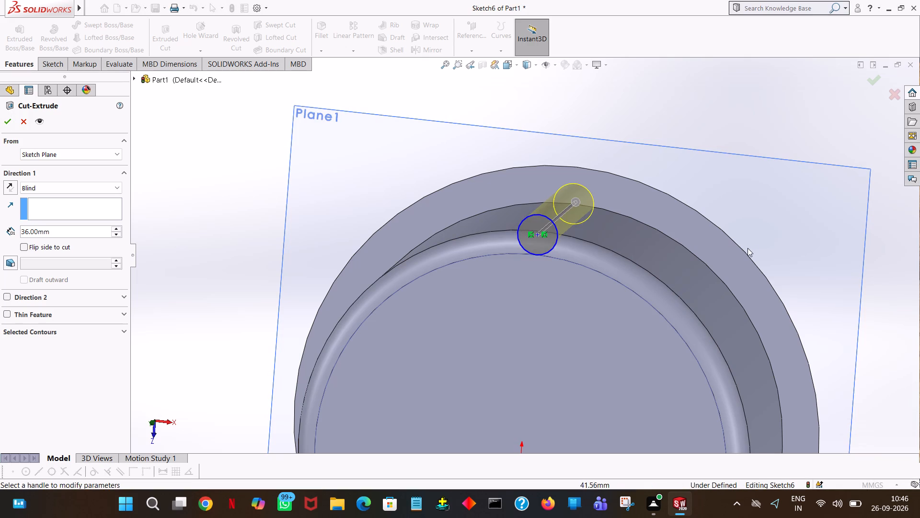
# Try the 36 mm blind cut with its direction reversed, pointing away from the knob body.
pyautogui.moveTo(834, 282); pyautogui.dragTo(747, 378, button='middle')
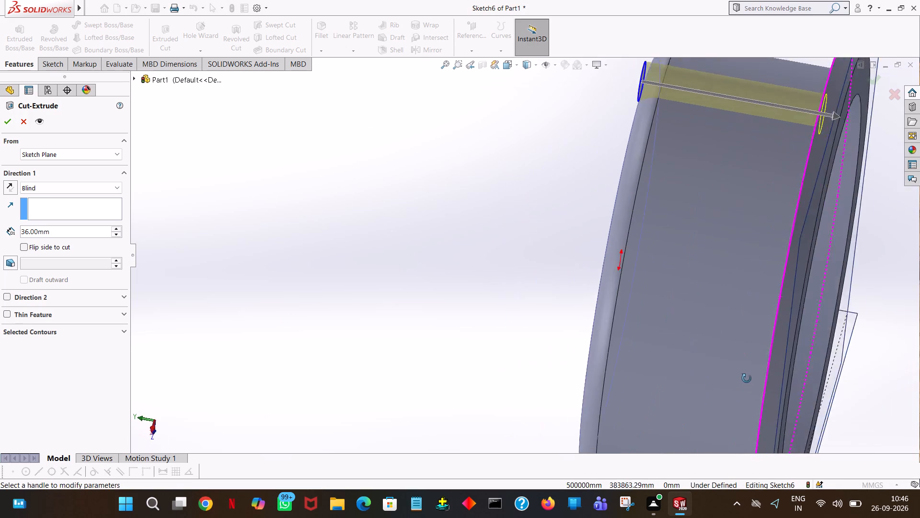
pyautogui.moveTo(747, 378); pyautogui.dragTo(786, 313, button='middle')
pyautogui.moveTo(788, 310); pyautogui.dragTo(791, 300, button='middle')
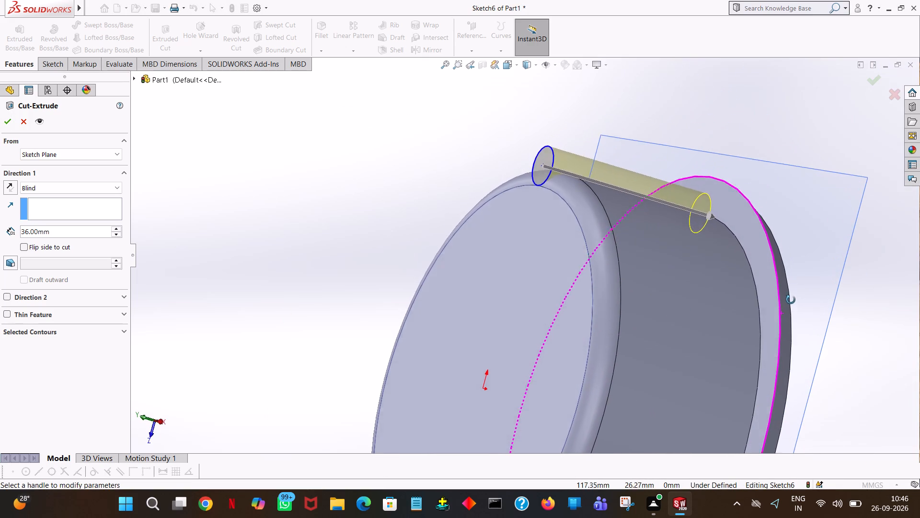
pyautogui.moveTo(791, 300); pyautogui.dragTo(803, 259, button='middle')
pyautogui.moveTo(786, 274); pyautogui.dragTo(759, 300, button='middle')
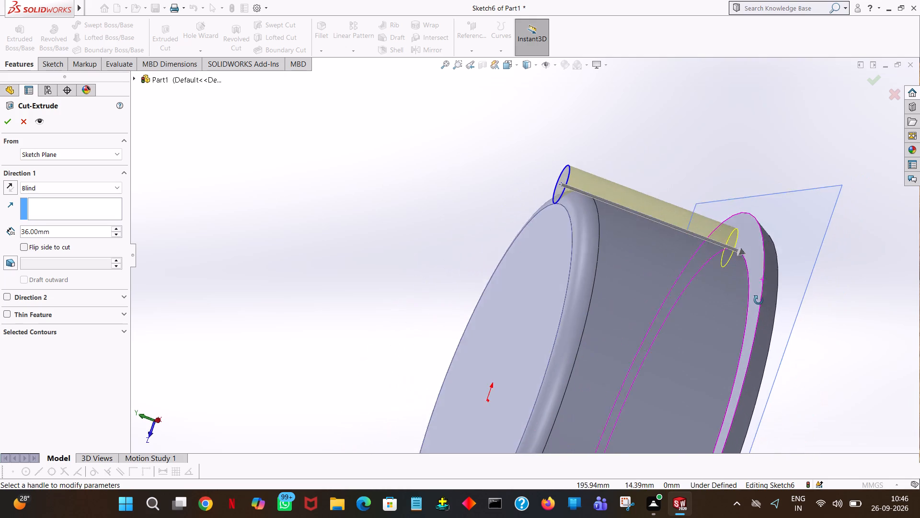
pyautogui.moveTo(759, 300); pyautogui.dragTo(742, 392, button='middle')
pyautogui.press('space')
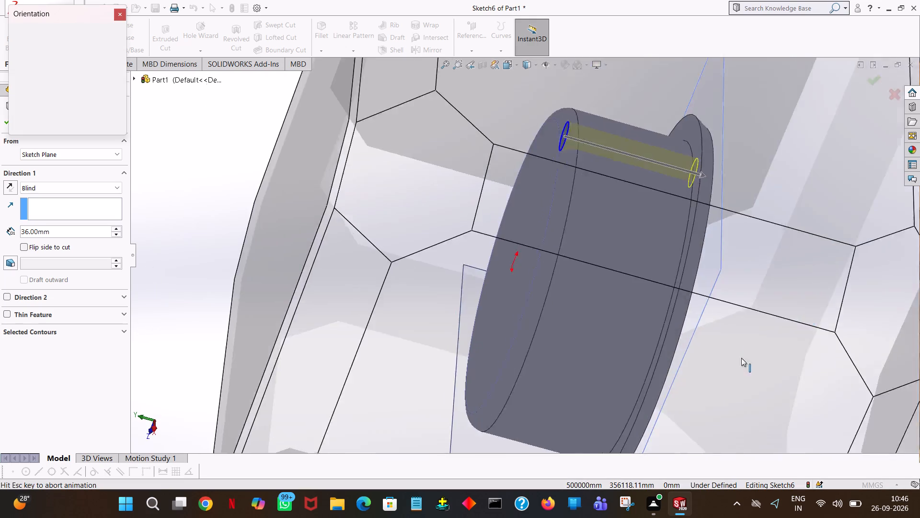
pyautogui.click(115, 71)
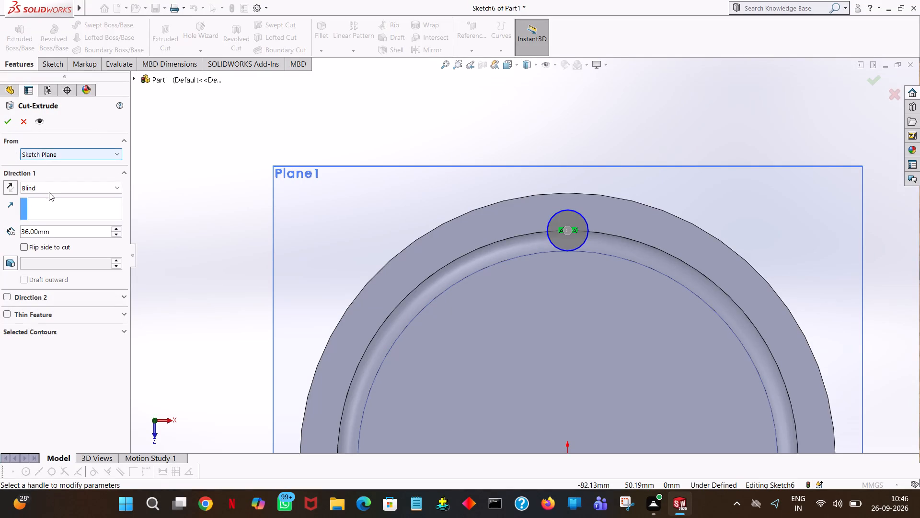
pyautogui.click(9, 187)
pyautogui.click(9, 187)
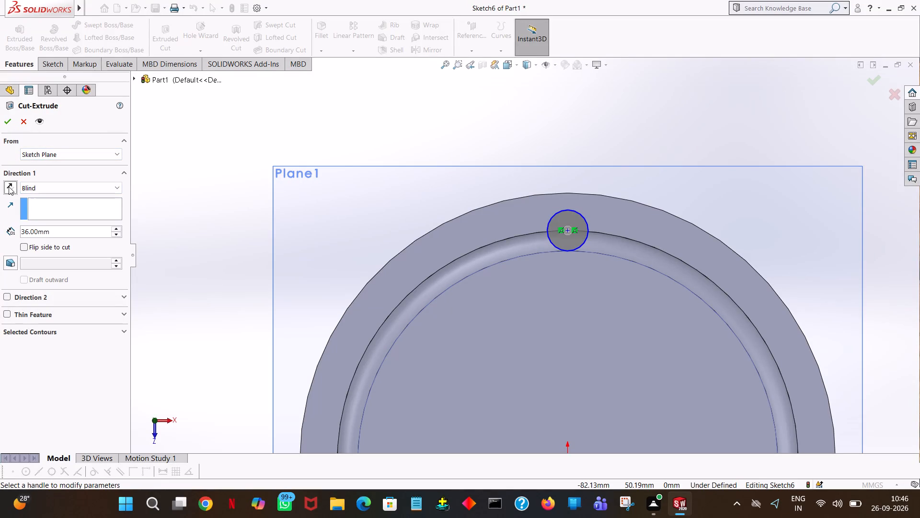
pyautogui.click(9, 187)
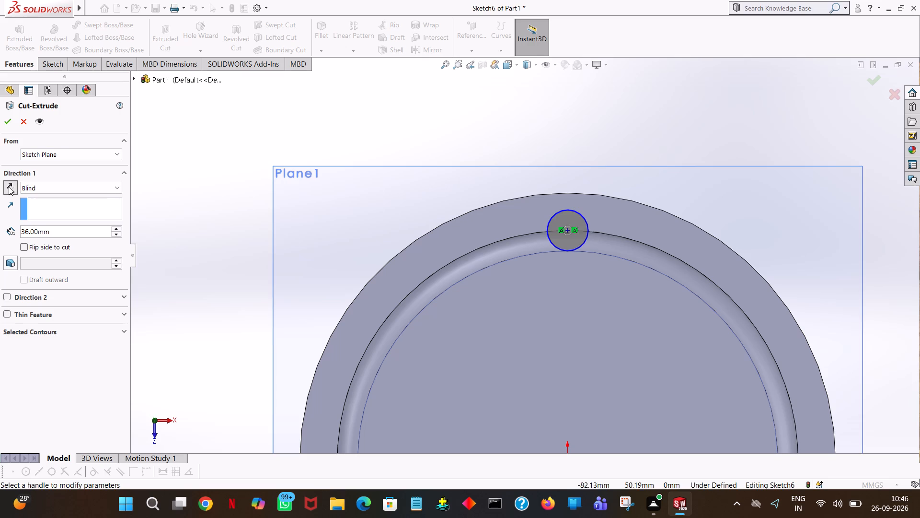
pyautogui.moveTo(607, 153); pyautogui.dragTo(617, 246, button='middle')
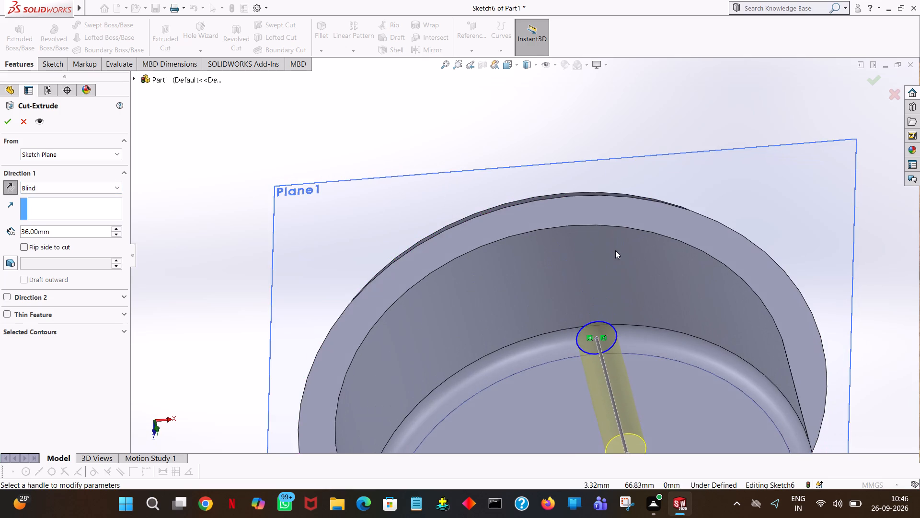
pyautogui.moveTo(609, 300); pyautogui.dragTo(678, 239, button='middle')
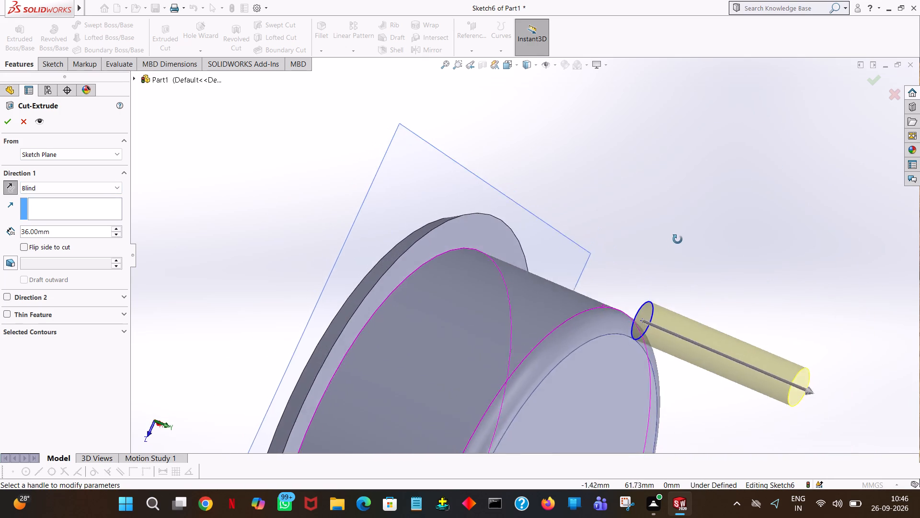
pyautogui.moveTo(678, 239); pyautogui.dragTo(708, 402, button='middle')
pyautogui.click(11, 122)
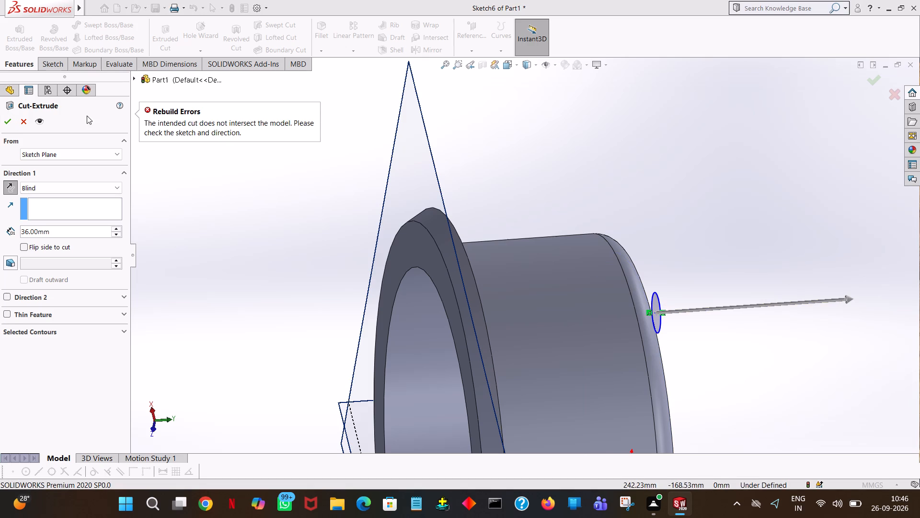
# Point the cut back toward the flange, select the circle's region as the contour, and try the 36 mm cut.
pyautogui.moveTo(731, 206); pyautogui.dragTo(606, 165, button='middle')
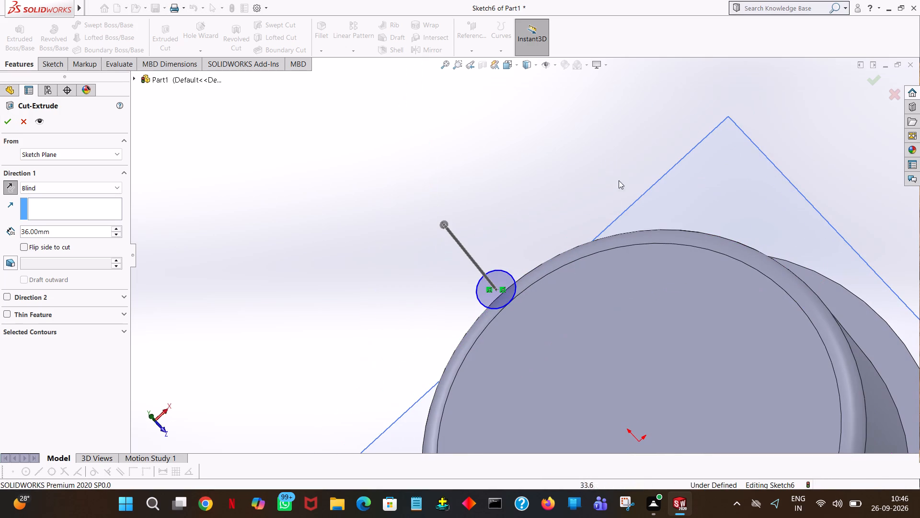
pyautogui.click(503, 282)
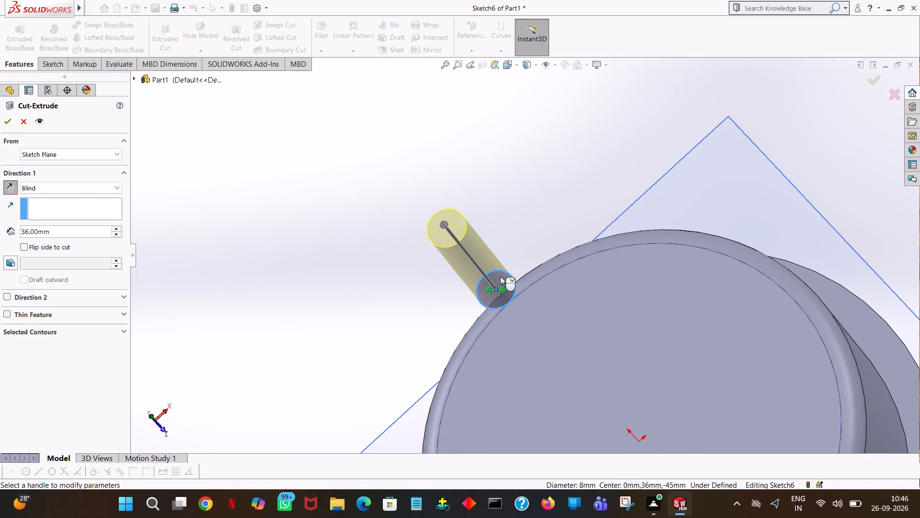
pyautogui.click(13, 188)
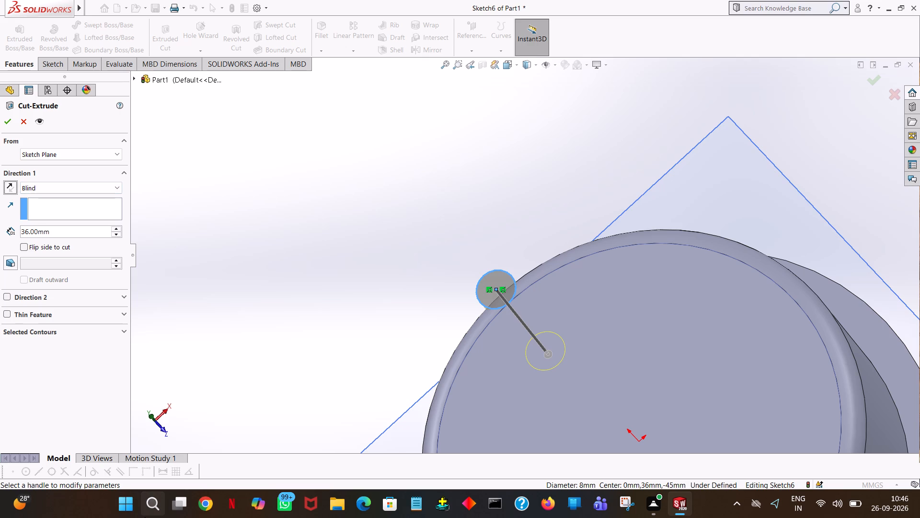
pyautogui.click(42, 333)
pyautogui.click(52, 348)
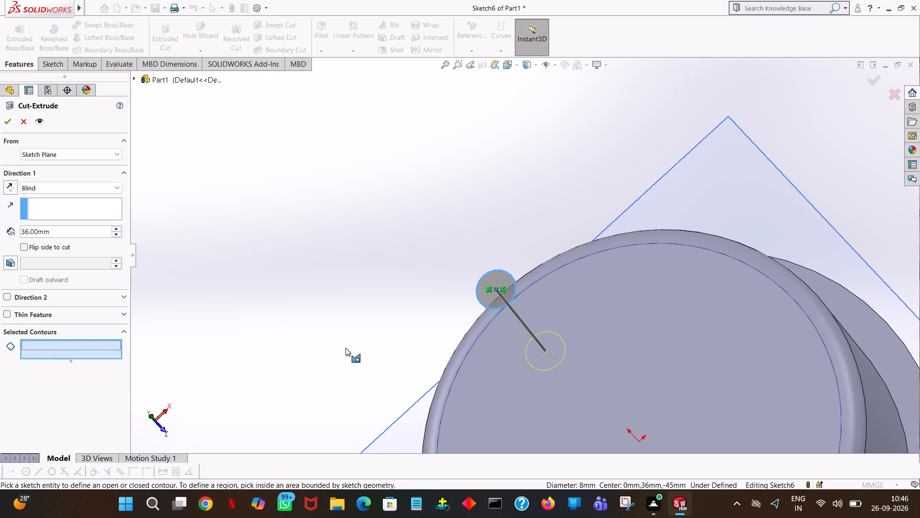
pyautogui.click(504, 283)
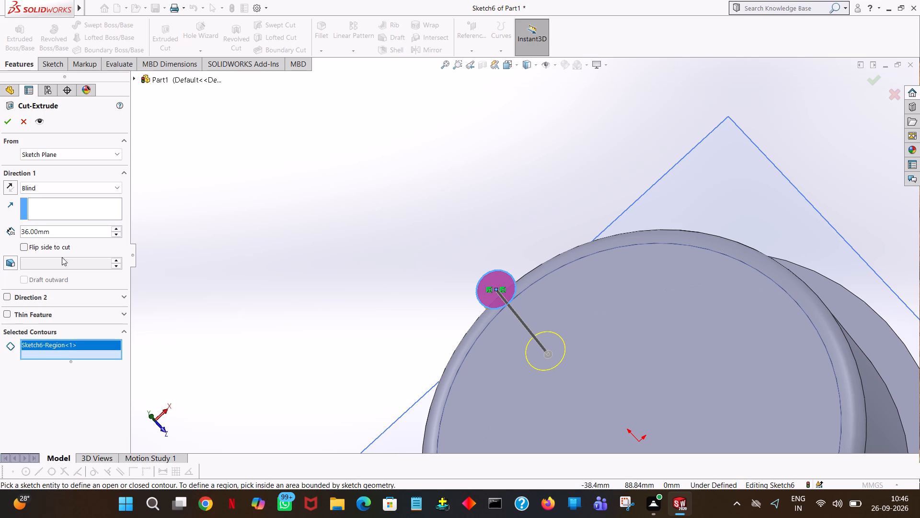
pyautogui.click(5, 118)
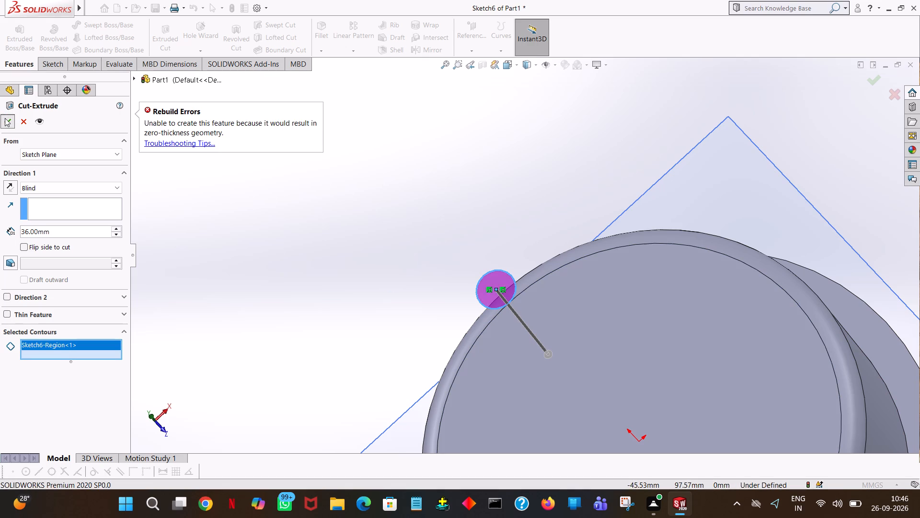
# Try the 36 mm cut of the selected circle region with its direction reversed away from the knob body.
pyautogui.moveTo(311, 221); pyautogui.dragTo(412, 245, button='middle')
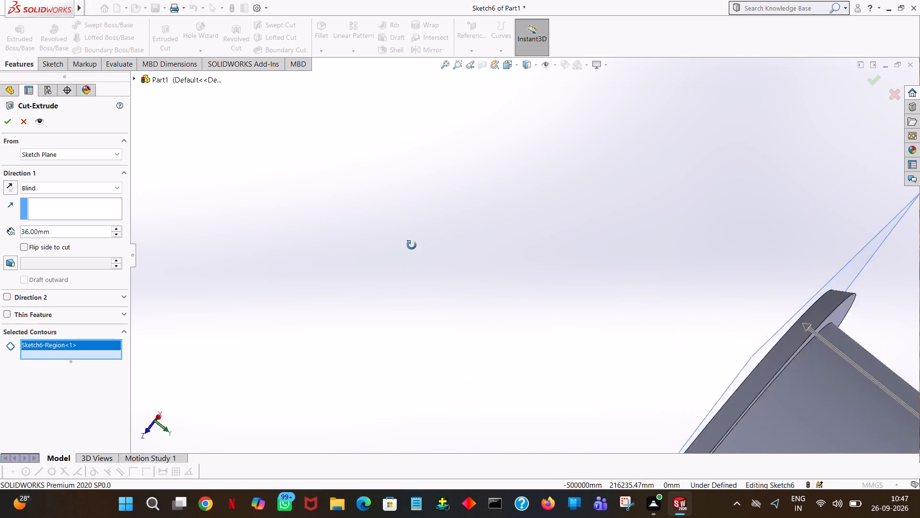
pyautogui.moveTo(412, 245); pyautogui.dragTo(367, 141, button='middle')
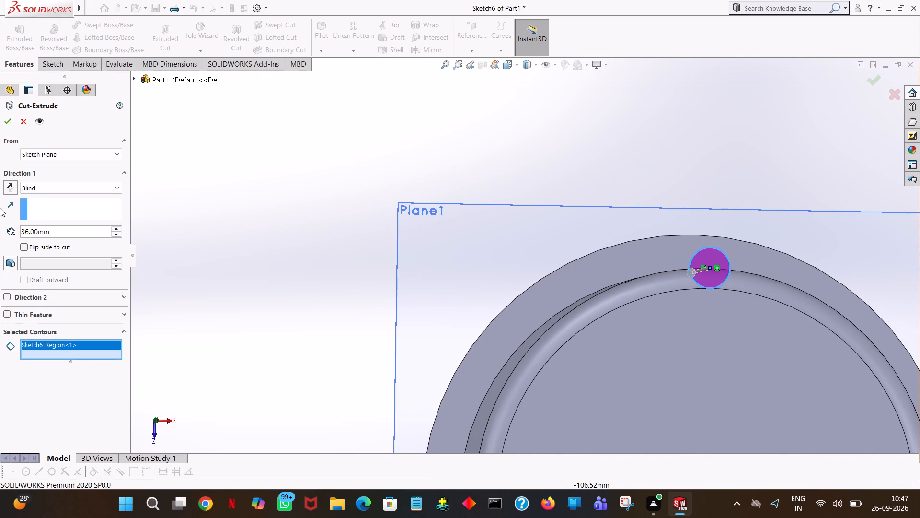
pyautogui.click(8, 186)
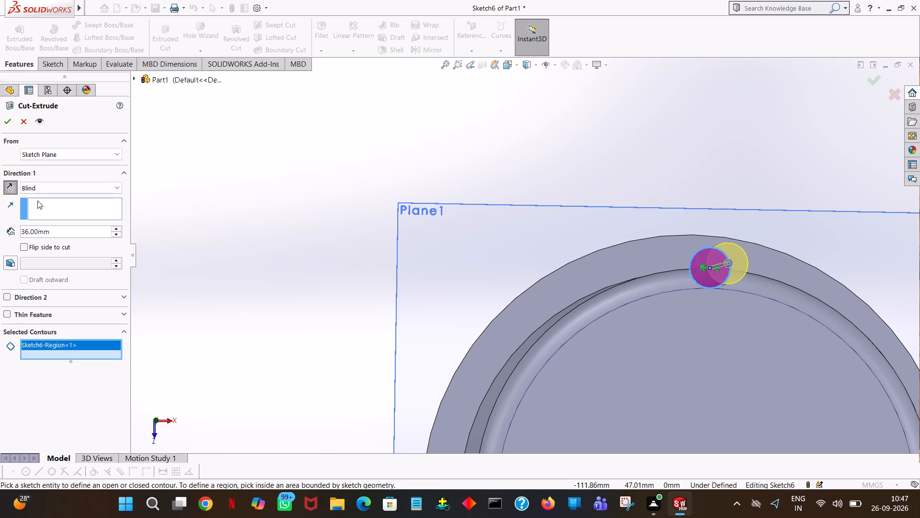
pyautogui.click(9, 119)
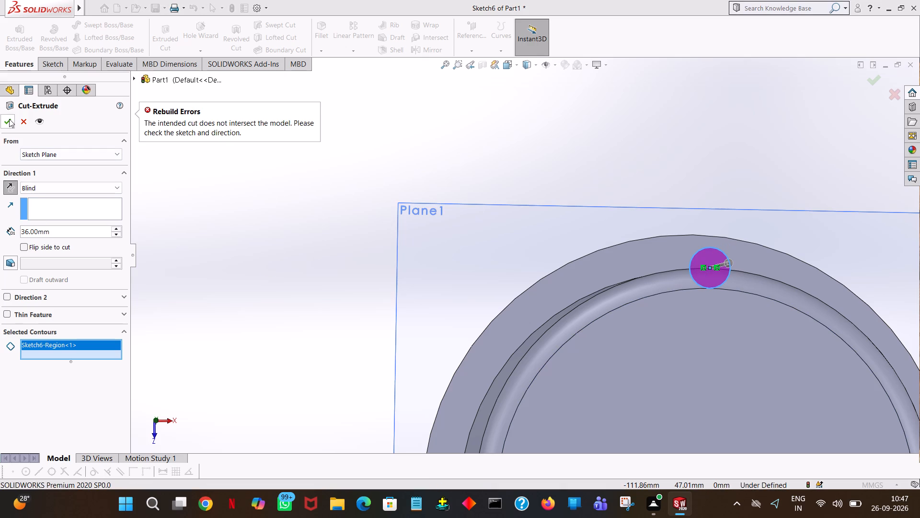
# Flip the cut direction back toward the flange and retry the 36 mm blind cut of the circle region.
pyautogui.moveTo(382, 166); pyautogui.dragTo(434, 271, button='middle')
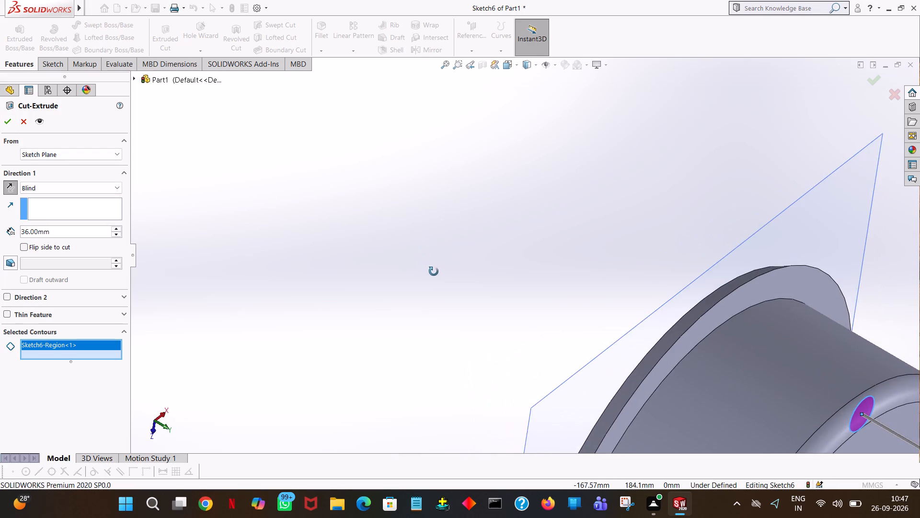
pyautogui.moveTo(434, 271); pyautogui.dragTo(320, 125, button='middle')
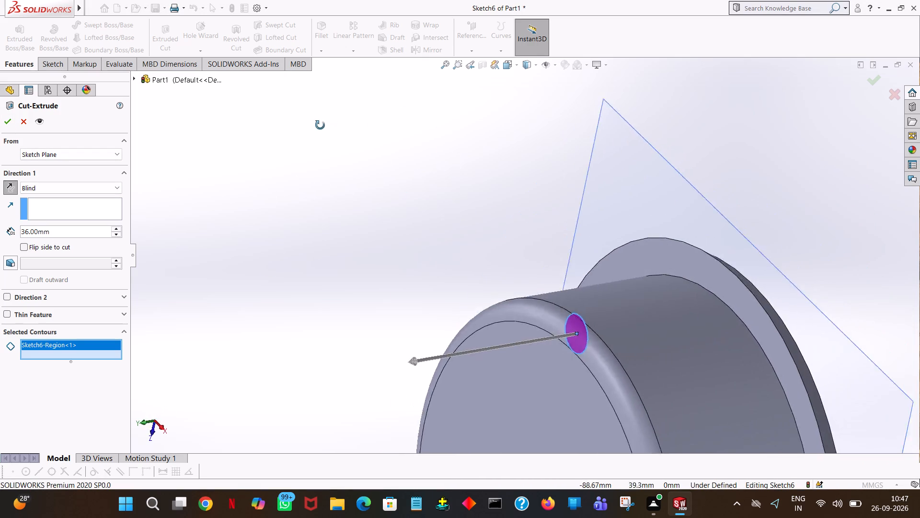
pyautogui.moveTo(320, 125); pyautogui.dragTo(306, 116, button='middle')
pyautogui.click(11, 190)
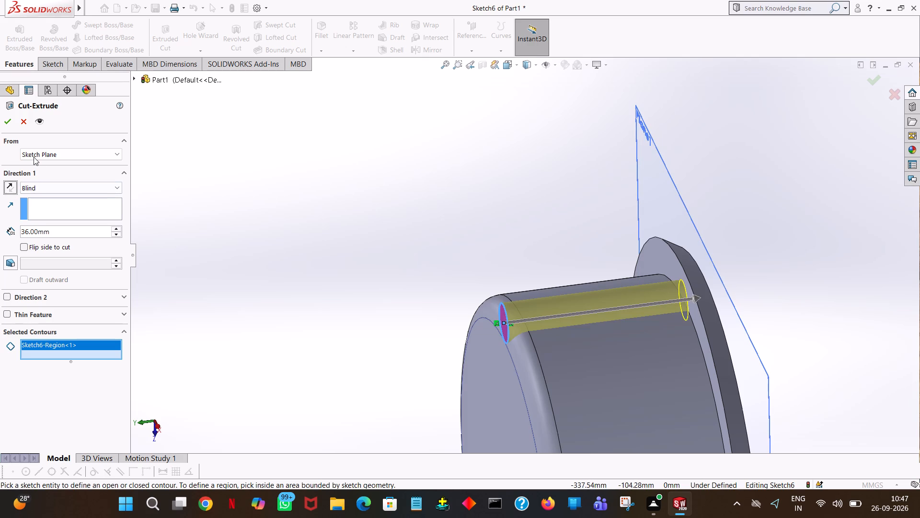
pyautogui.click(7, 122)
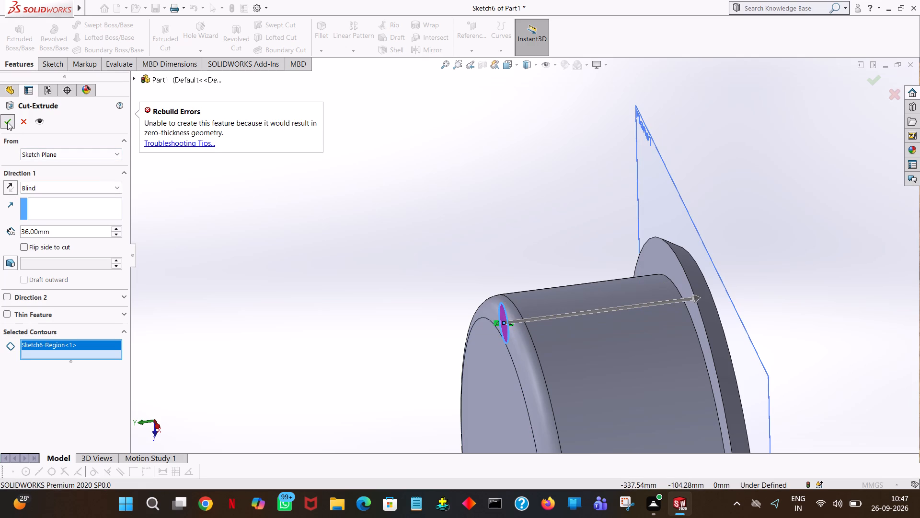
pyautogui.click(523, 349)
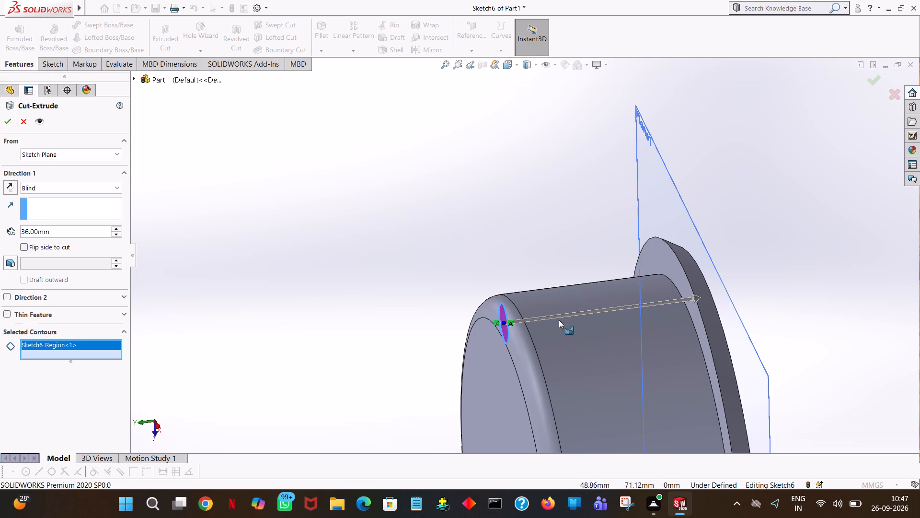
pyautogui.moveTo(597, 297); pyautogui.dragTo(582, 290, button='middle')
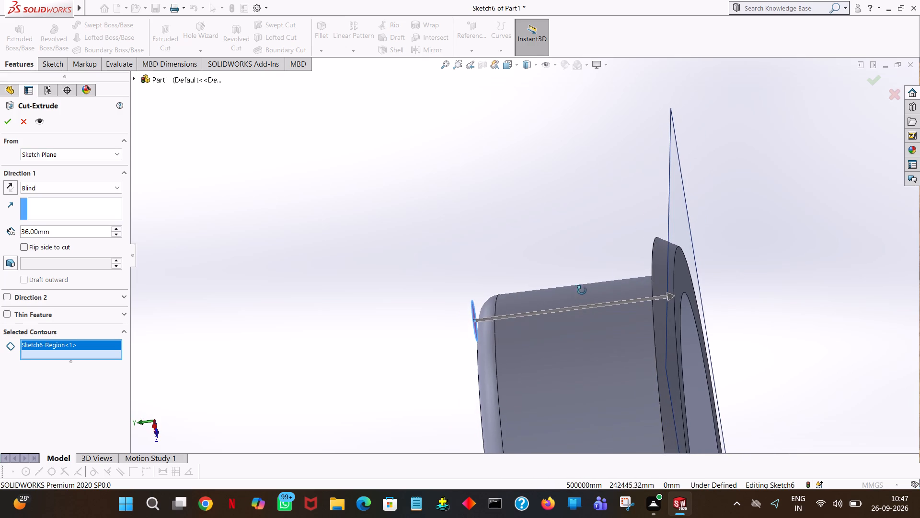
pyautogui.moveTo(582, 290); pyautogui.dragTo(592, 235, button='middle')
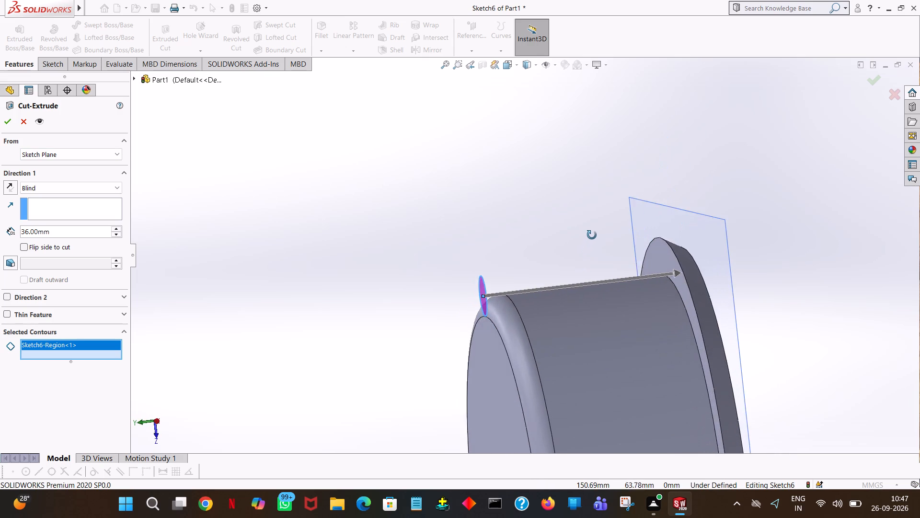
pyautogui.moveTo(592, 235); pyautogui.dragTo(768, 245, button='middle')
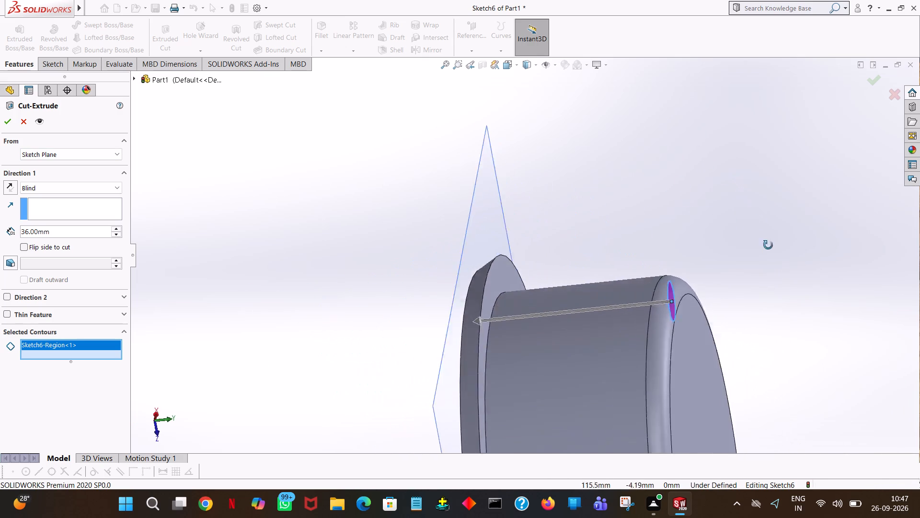
# Examine the 36 mm cut preview at the flute circle and knob rim from several angles, and abandon the cut.
pyautogui.moveTo(768, 245); pyautogui.dragTo(753, 188, button='middle')
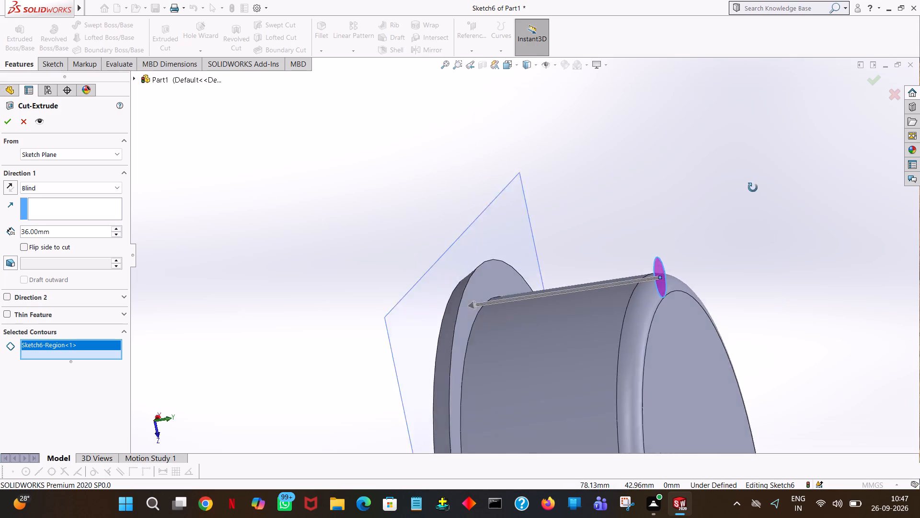
pyautogui.moveTo(753, 188); pyautogui.dragTo(722, 129, button='middle')
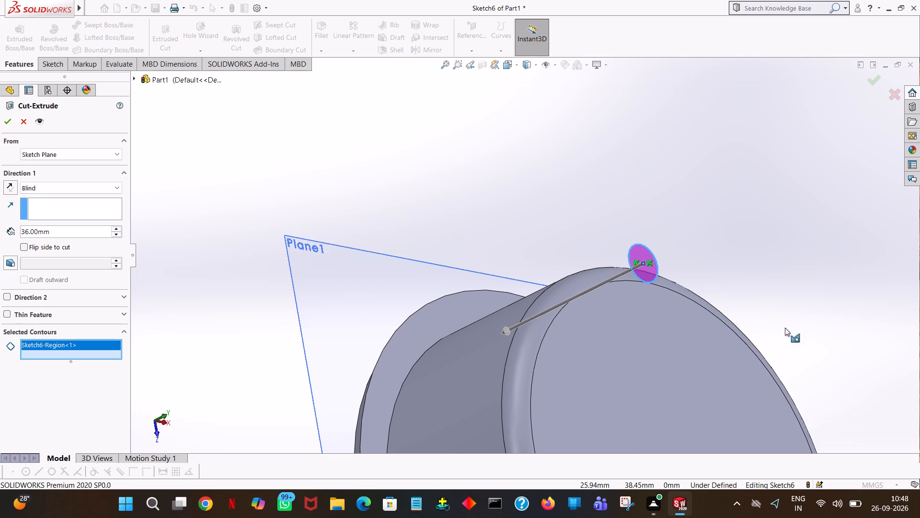
pyautogui.moveTo(790, 337); pyautogui.dragTo(750, 328, button='middle')
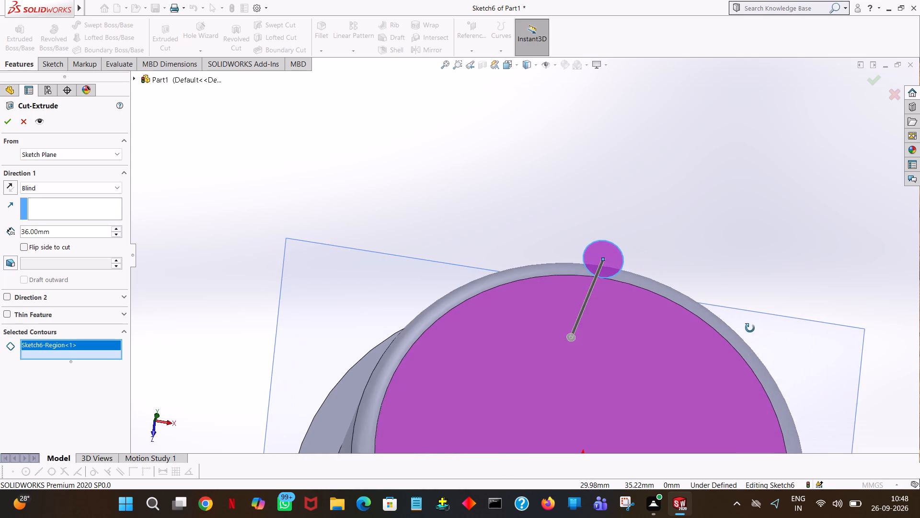
pyautogui.moveTo(750, 328); pyautogui.dragTo(644, 310, button='middle')
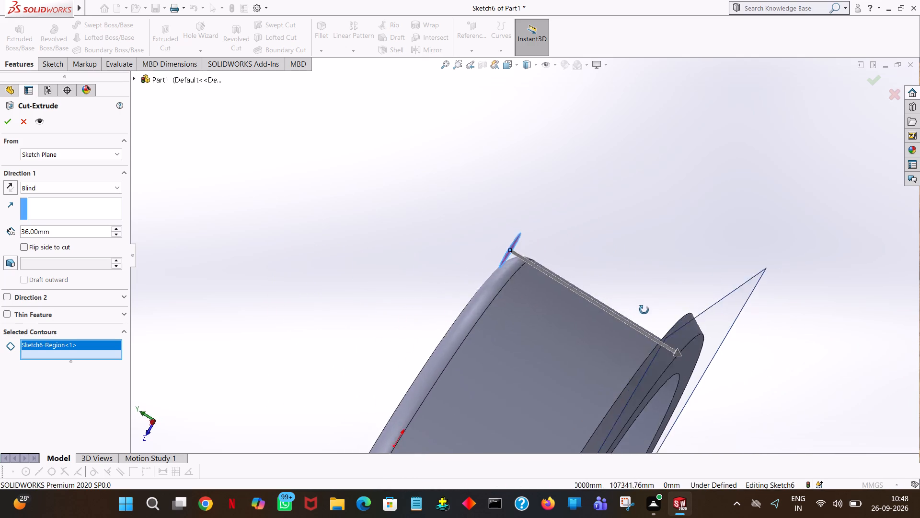
pyautogui.moveTo(644, 310); pyautogui.dragTo(721, 388, button='middle')
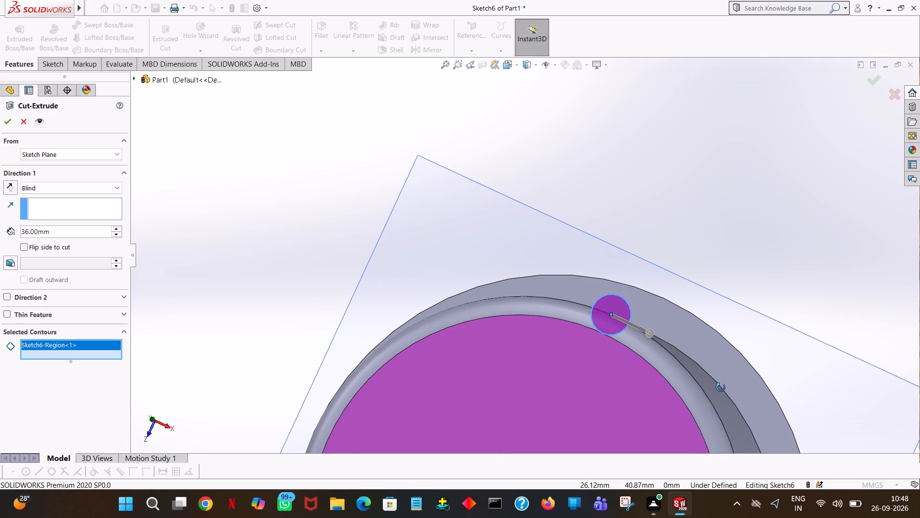
pyautogui.moveTo(721, 388); pyautogui.dragTo(729, 412, button='middle')
pyautogui.moveTo(729, 412); pyautogui.dragTo(734, 398, button='middle')
pyautogui.moveTo(736, 386); pyautogui.dragTo(737, 372, button='middle')
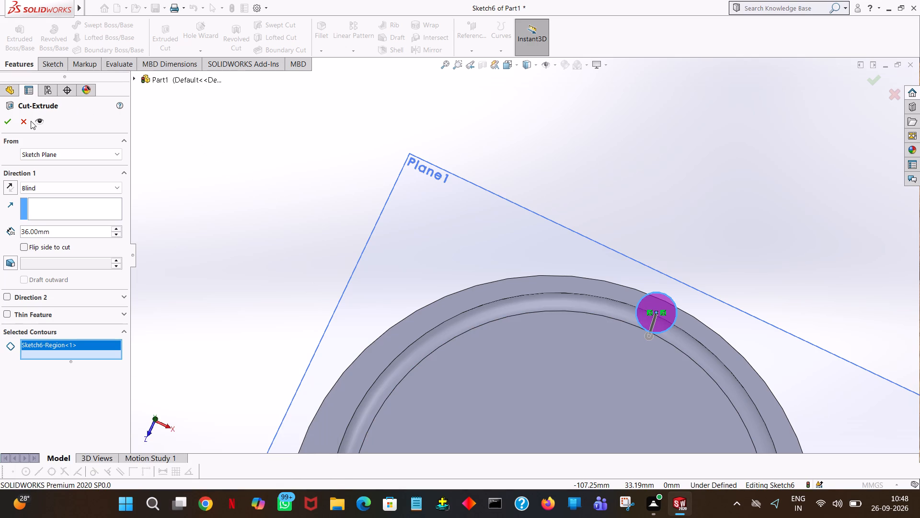
pyautogui.click(30, 123)
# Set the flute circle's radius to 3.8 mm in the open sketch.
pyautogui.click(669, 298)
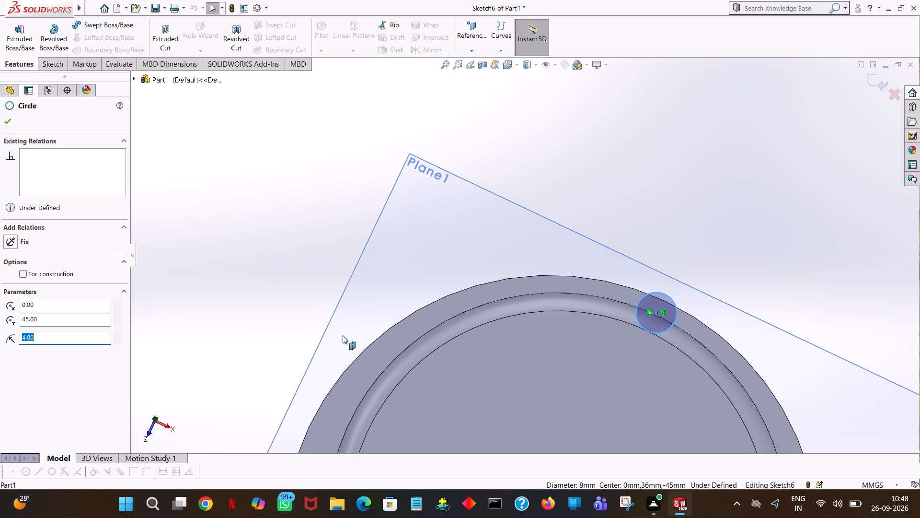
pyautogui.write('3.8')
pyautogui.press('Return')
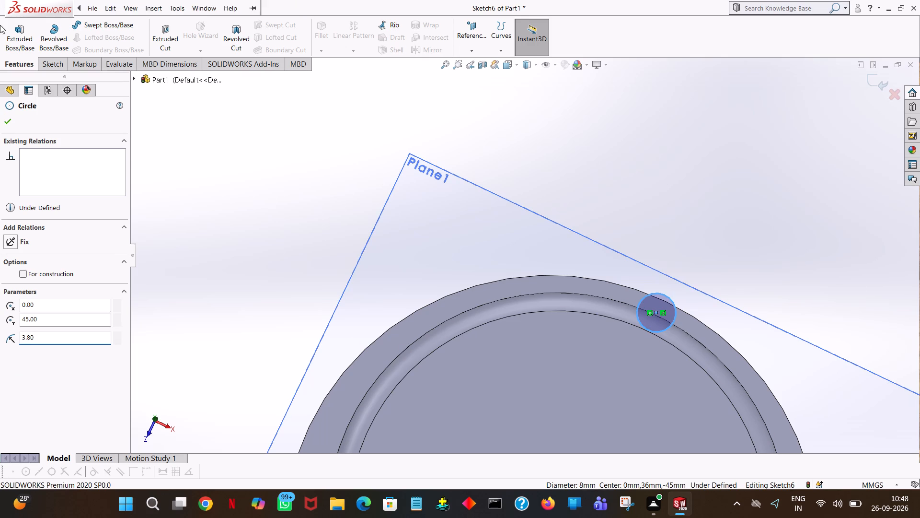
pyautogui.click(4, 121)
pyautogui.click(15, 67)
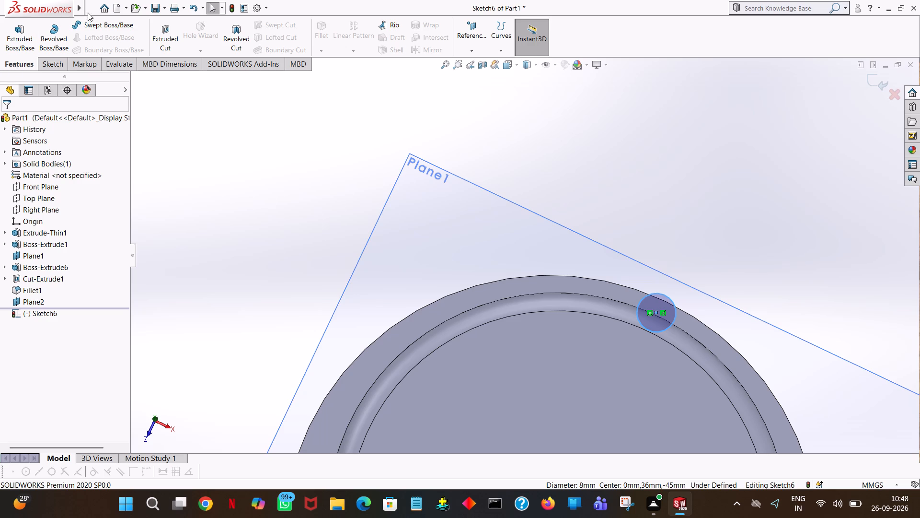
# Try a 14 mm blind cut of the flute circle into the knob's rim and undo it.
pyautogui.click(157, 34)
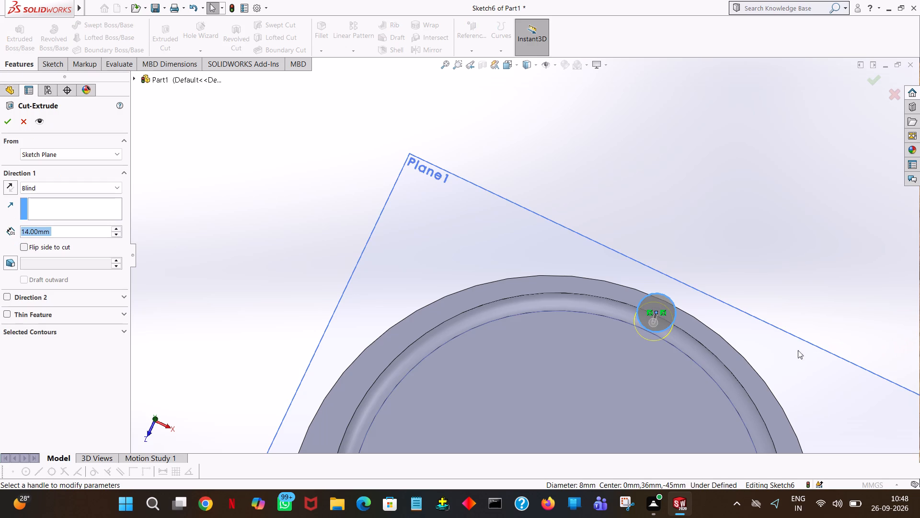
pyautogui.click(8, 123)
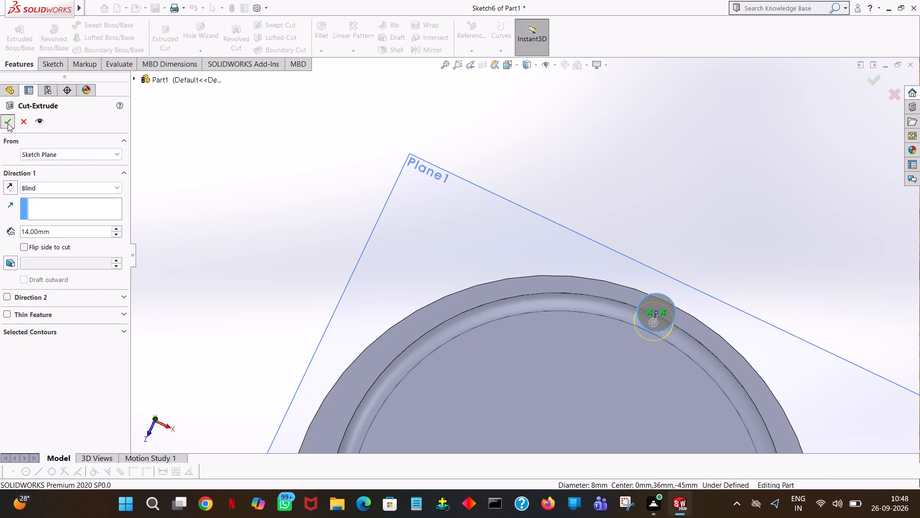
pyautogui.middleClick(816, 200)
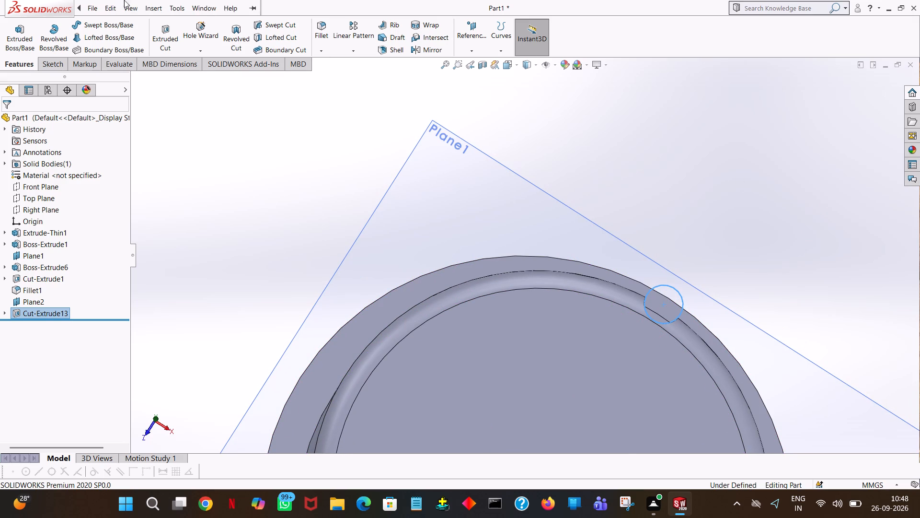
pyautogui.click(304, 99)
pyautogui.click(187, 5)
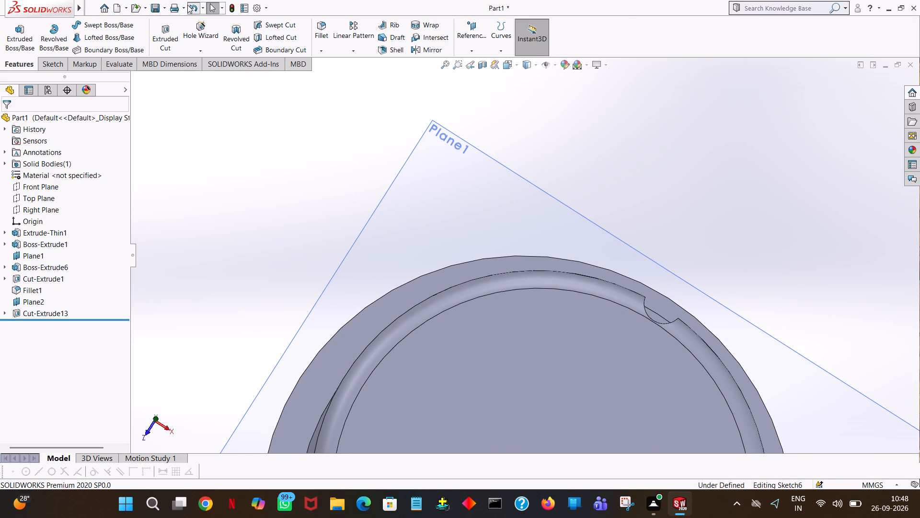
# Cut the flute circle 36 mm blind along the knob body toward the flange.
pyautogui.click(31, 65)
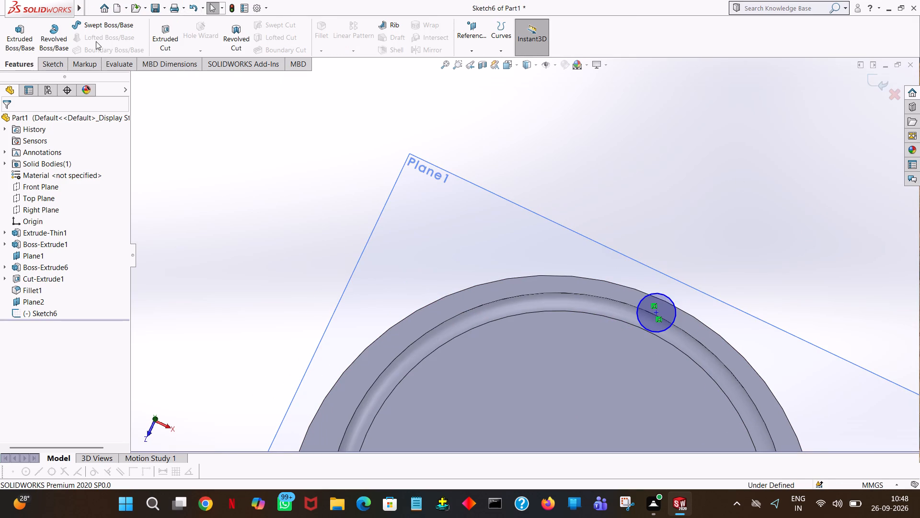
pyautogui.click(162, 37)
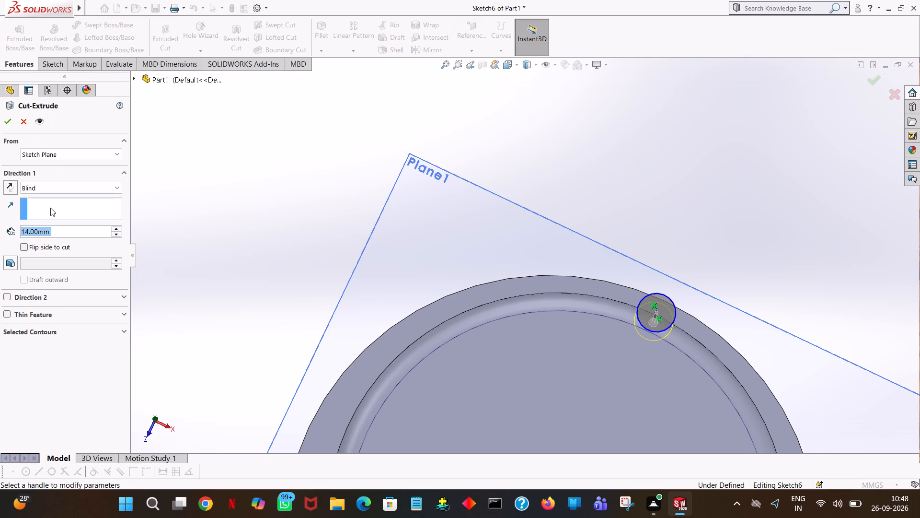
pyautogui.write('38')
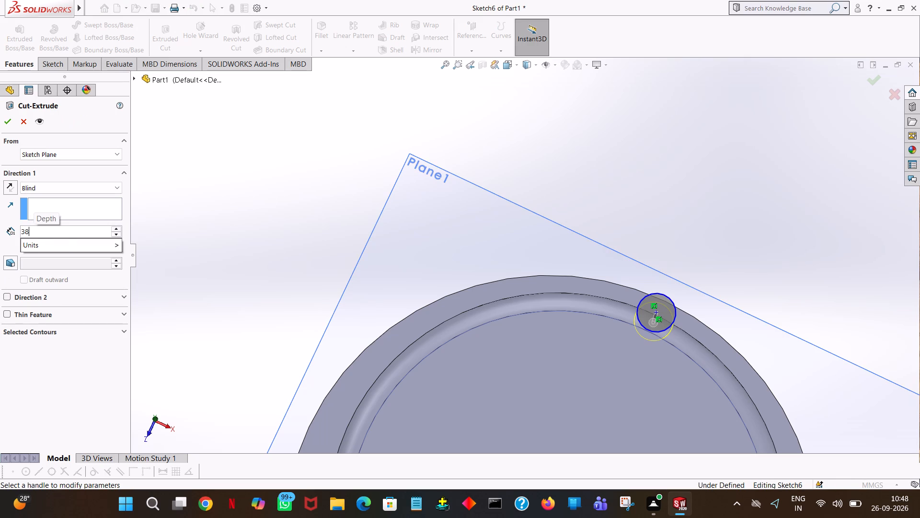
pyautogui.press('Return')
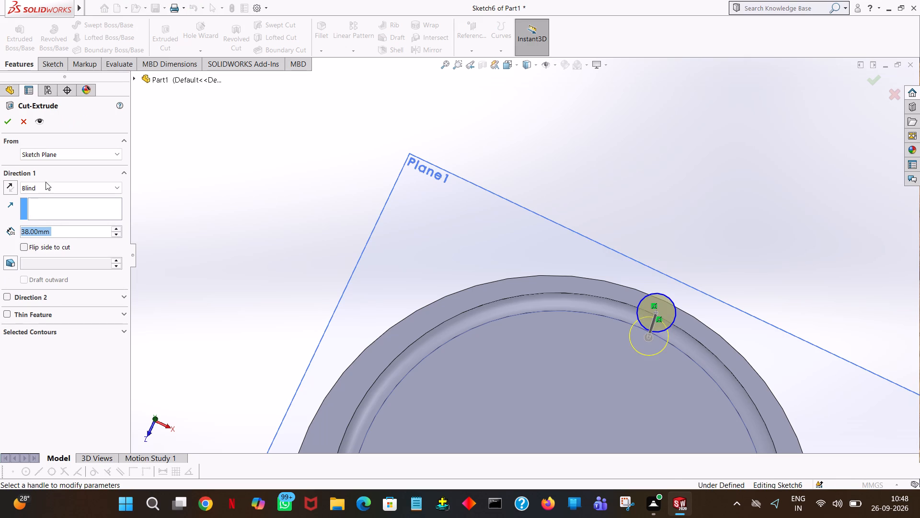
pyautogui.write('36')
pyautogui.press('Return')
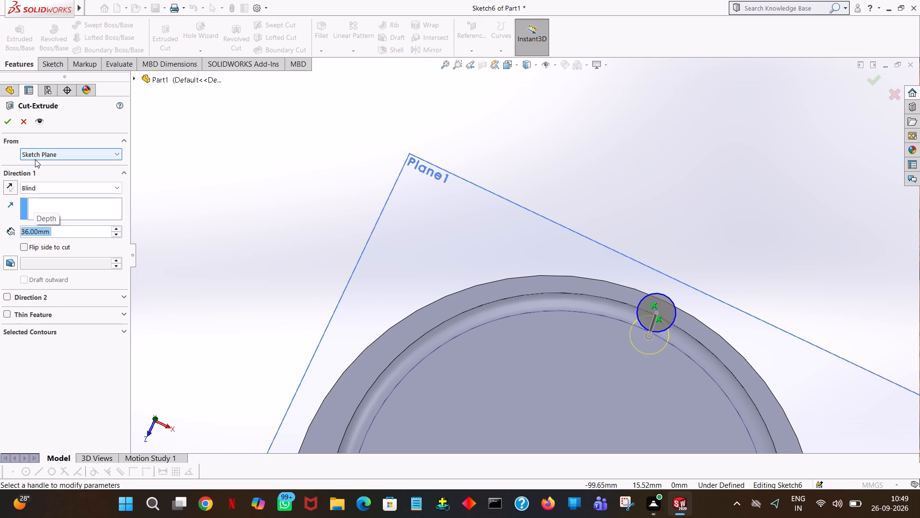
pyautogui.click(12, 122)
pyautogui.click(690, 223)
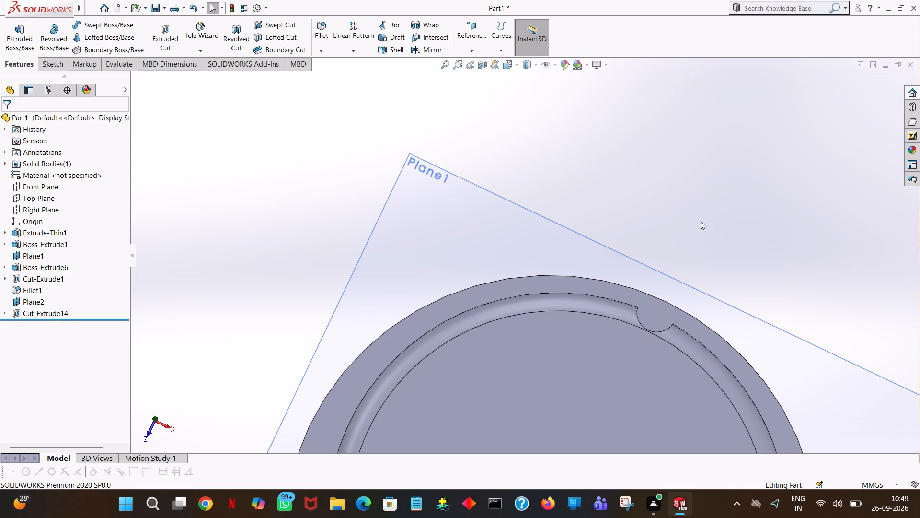
# Examine the flute along the knob's side, at the filleted rim and at the flange end.
pyautogui.moveTo(863, 281); pyautogui.dragTo(821, 352, button='middle')
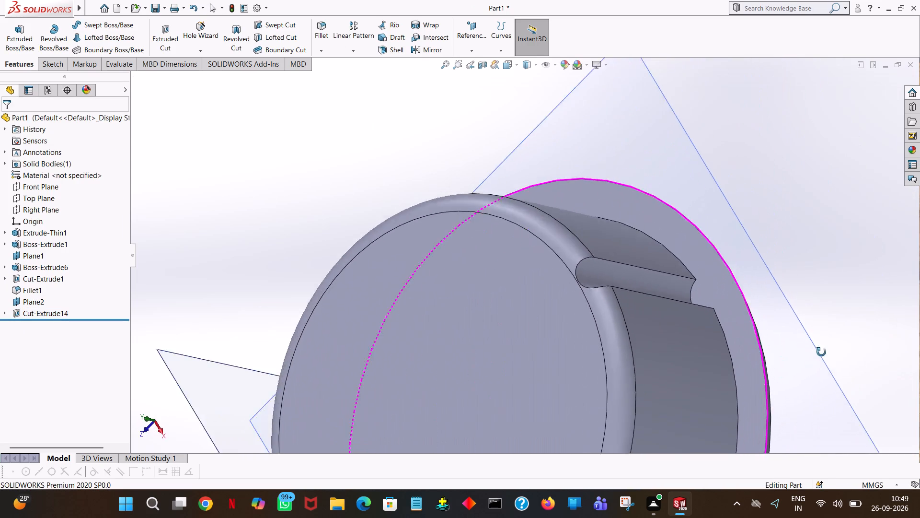
pyautogui.moveTo(821, 352); pyautogui.dragTo(737, 317, button='middle')
pyautogui.middleClick(737, 317)
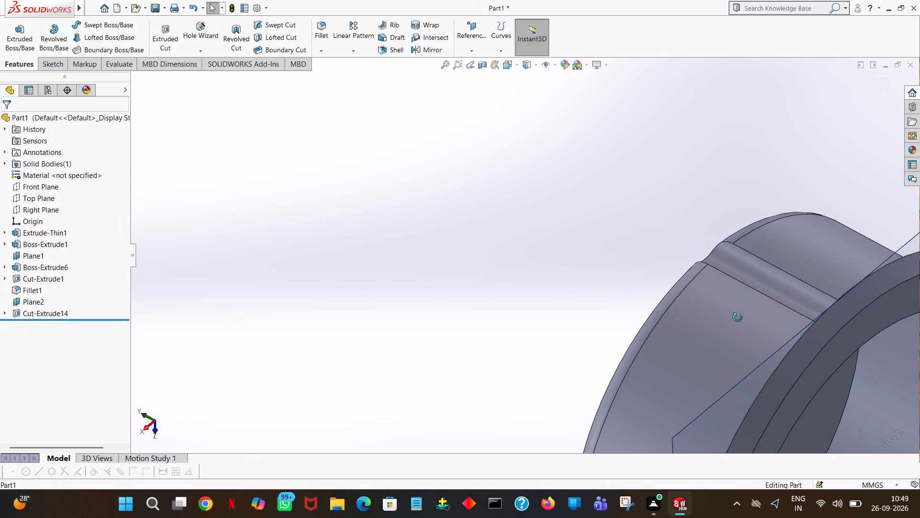
pyautogui.middleClick(737, 338)
pyautogui.moveTo(737, 348); pyautogui.dragTo(757, 465, button='middle')
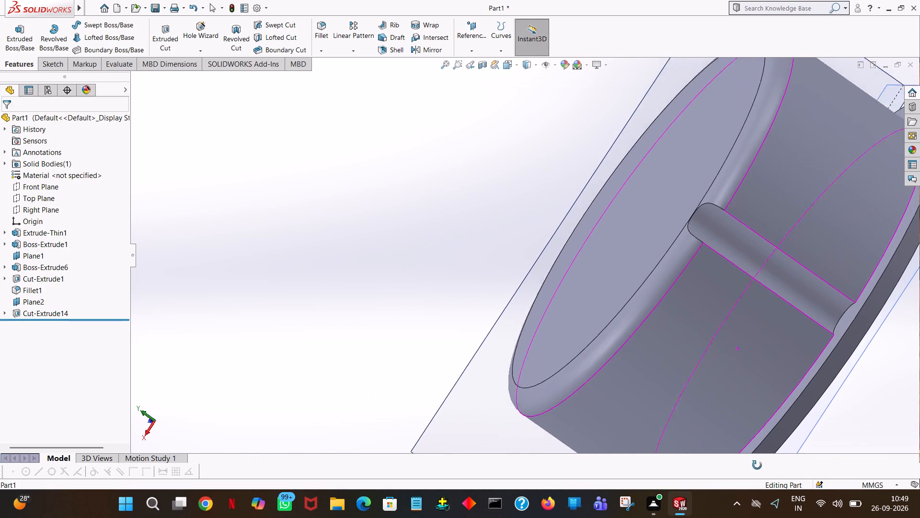
pyautogui.moveTo(757, 465); pyautogui.dragTo(758, 469, button='middle')
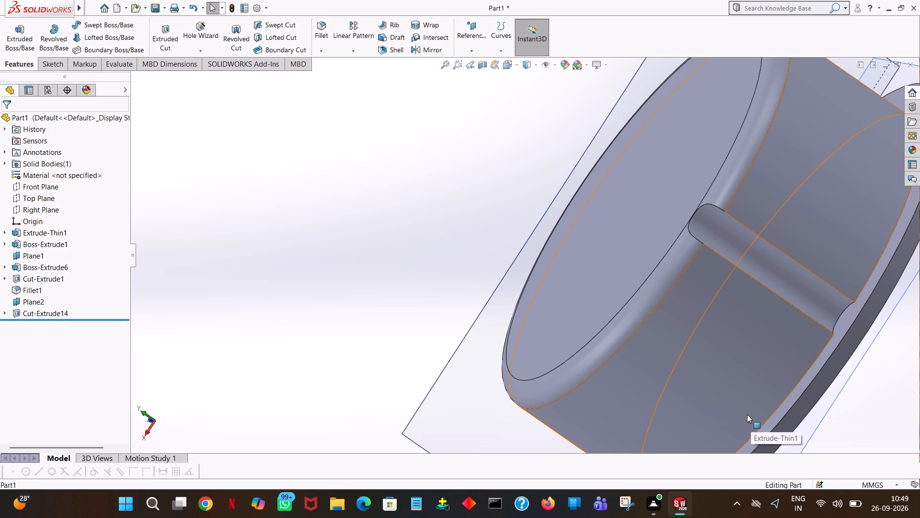
pyautogui.moveTo(701, 176); pyautogui.dragTo(701, 177, button='middle')
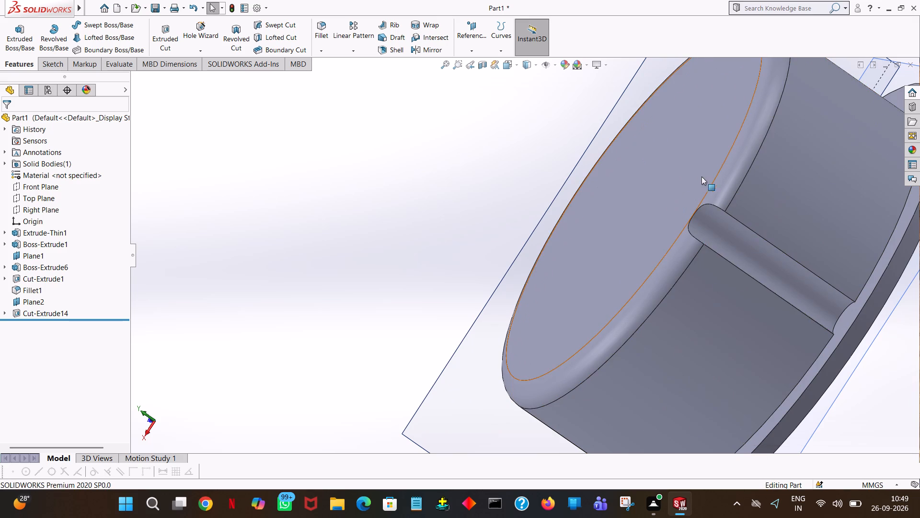
pyautogui.moveTo(701, 177); pyautogui.dragTo(786, 169, button='middle')
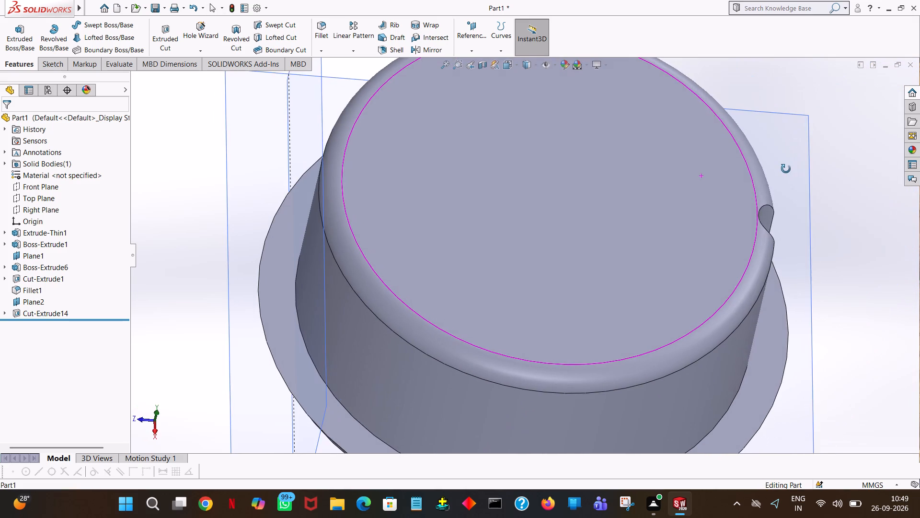
pyautogui.moveTo(786, 169); pyautogui.dragTo(774, 194, button='middle')
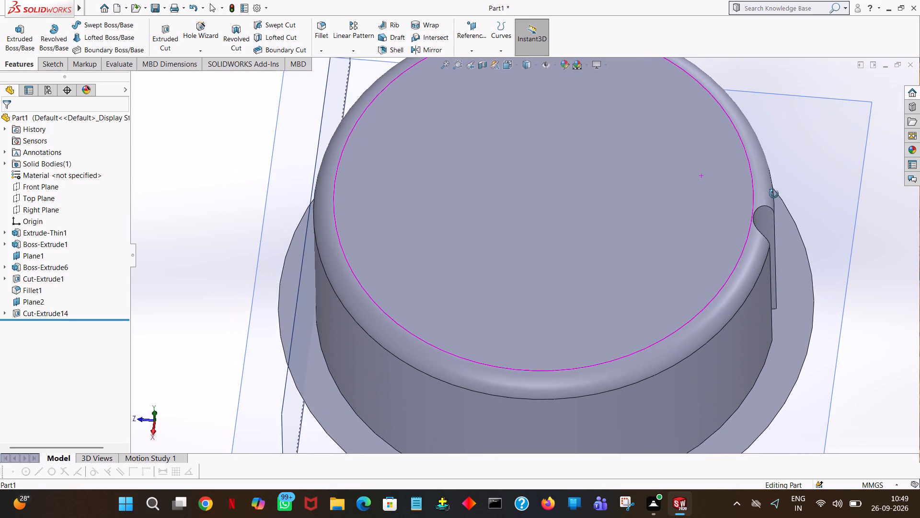
pyautogui.moveTo(774, 194); pyautogui.dragTo(775, 262, button='middle')
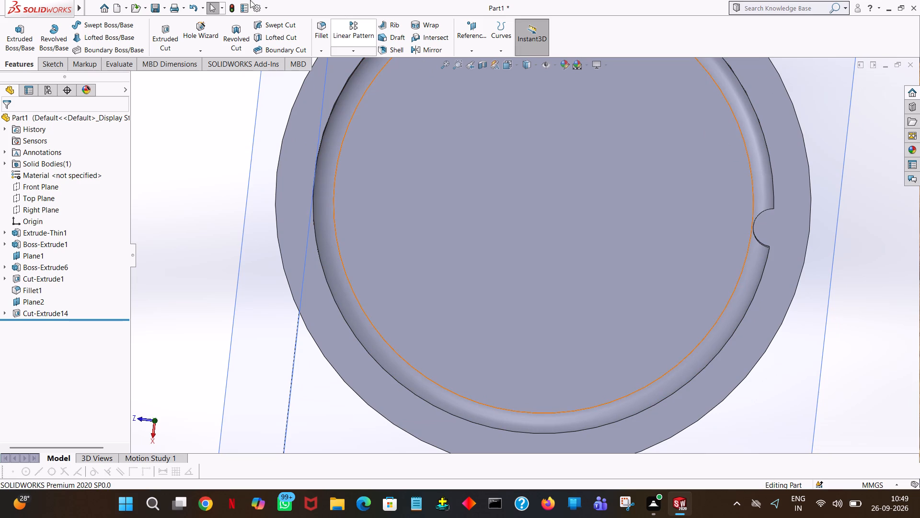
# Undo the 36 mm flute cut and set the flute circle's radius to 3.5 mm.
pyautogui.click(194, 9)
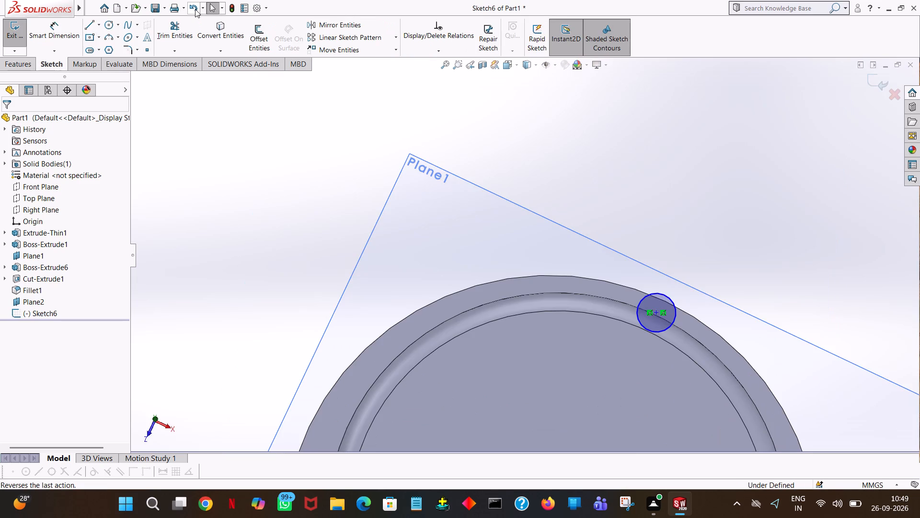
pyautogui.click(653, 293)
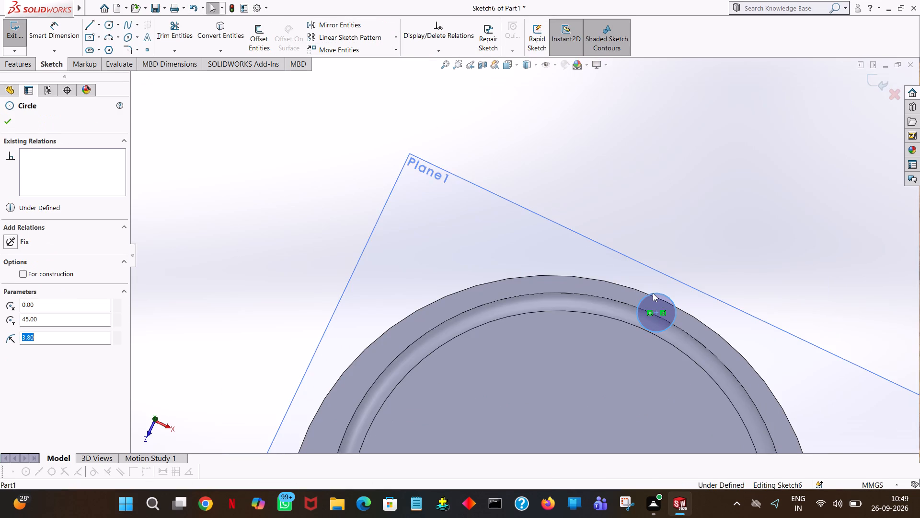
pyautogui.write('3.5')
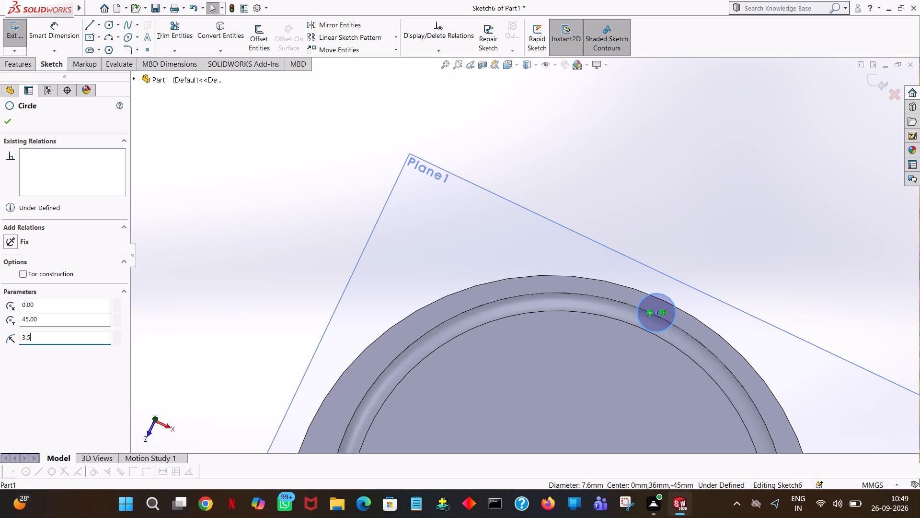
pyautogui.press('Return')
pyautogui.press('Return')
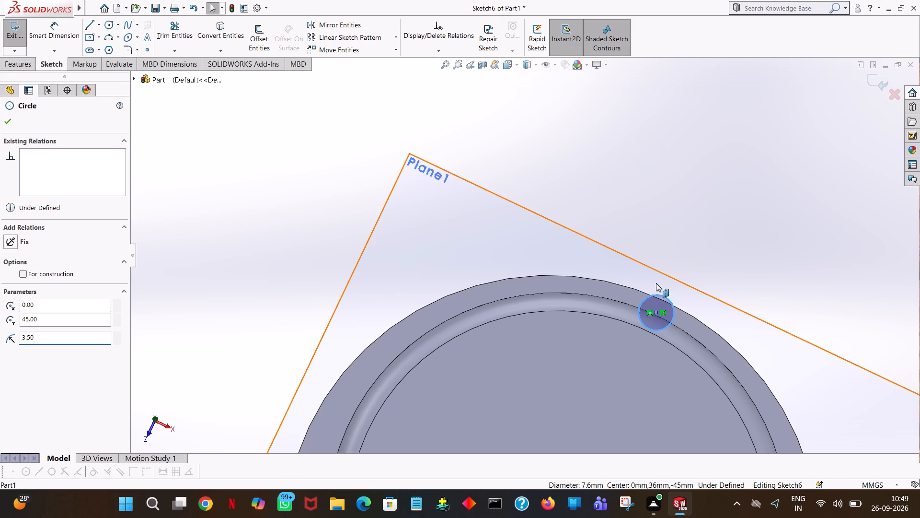
# Set the flute circle's radius to 2 mm.
pyautogui.doubleClick(53, 339)
pyautogui.press('2')
pyautogui.press('Return')
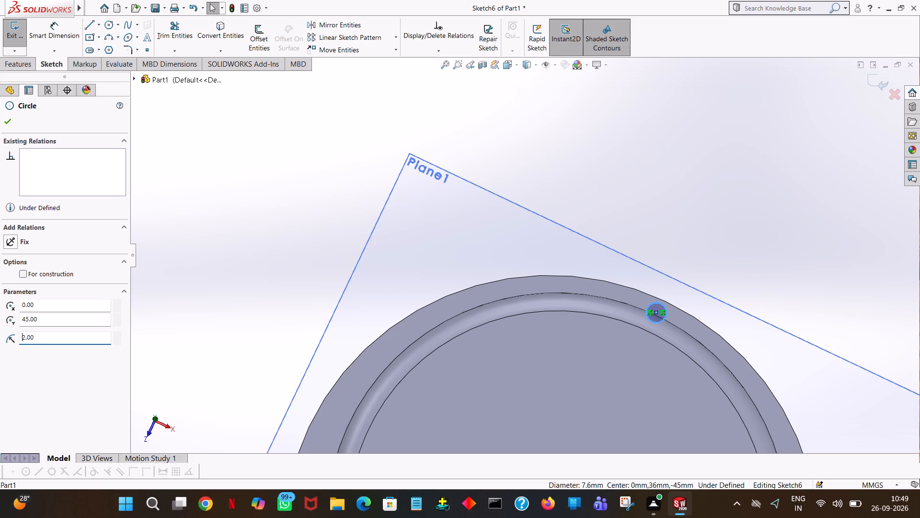
# Set the flute circle's radius to 3 mm.
pyautogui.doubleClick(68, 342)
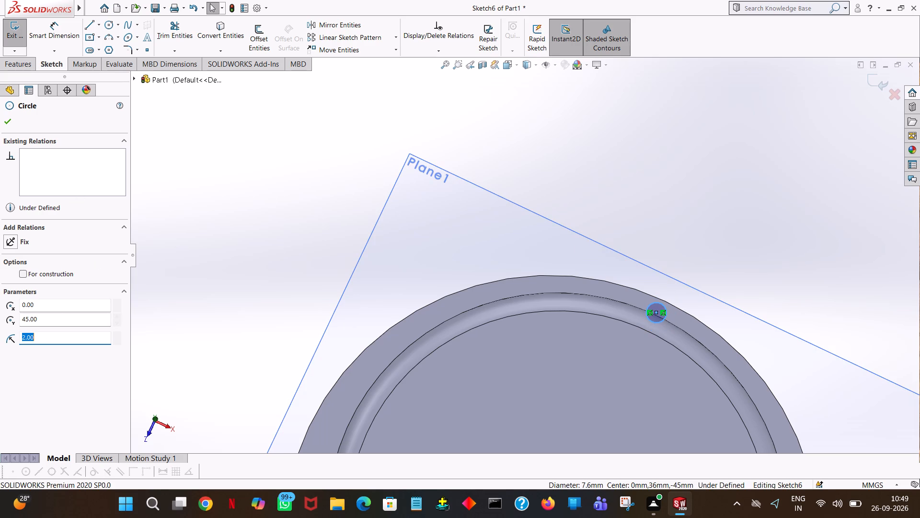
pyautogui.press('3')
pyautogui.click(229, 166)
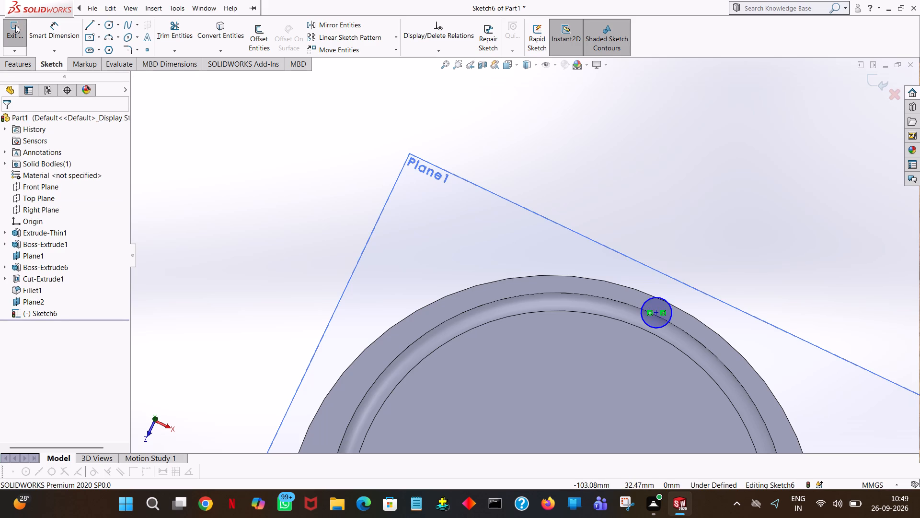
# Cut the flute circle 36 mm blind along the knob body toward the flange.
pyautogui.click(10, 64)
pyautogui.click(160, 33)
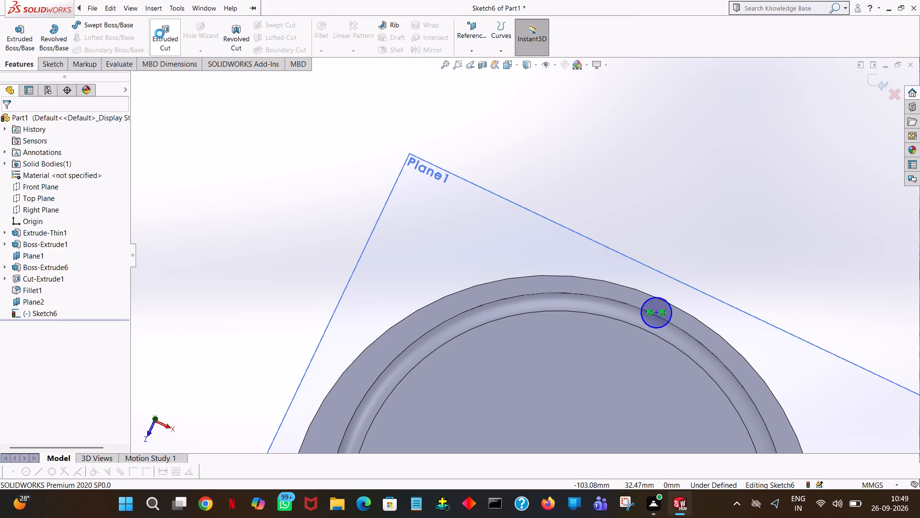
pyautogui.moveTo(858, 175); pyautogui.dragTo(798, 228, button='middle')
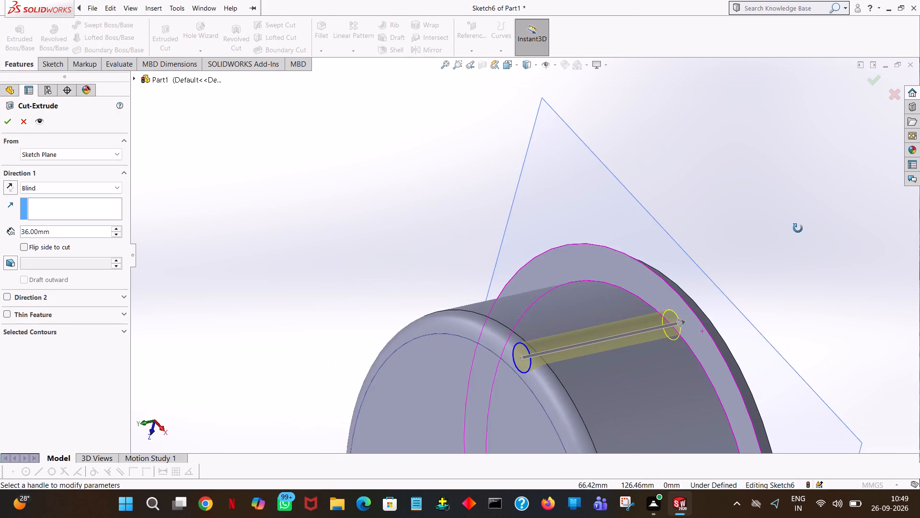
pyautogui.moveTo(798, 228); pyautogui.dragTo(797, 230, button='middle')
pyautogui.middleClick(797, 235)
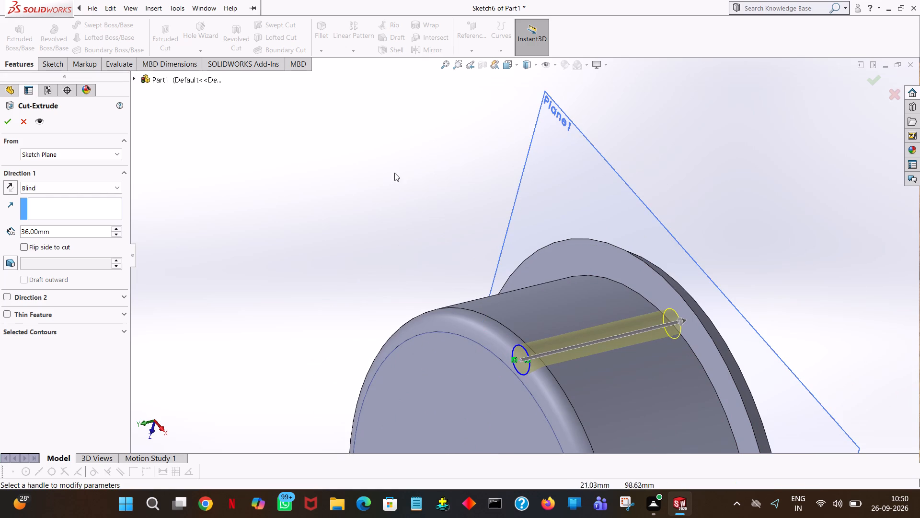
pyautogui.click(5, 127)
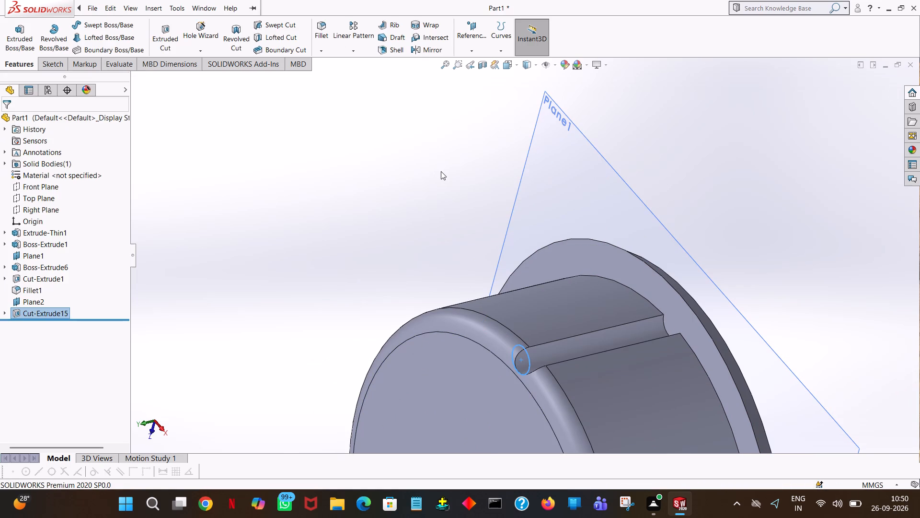
pyautogui.click(441, 171)
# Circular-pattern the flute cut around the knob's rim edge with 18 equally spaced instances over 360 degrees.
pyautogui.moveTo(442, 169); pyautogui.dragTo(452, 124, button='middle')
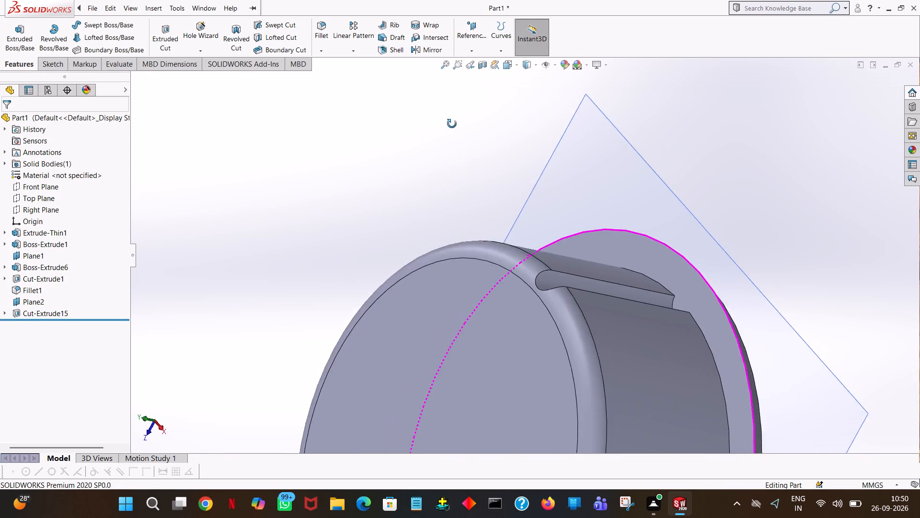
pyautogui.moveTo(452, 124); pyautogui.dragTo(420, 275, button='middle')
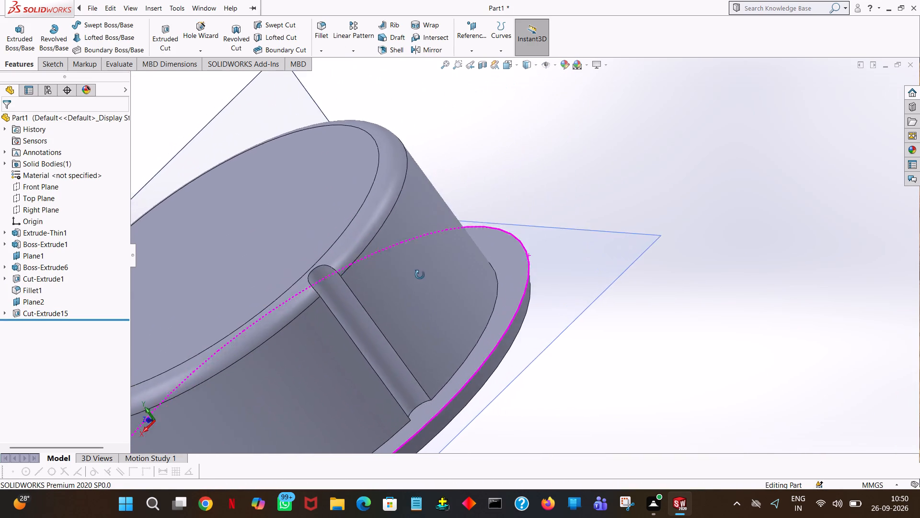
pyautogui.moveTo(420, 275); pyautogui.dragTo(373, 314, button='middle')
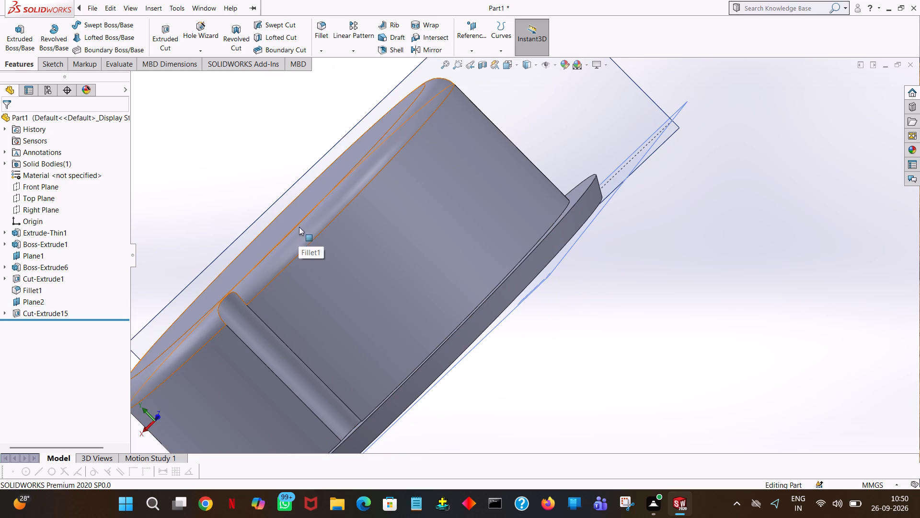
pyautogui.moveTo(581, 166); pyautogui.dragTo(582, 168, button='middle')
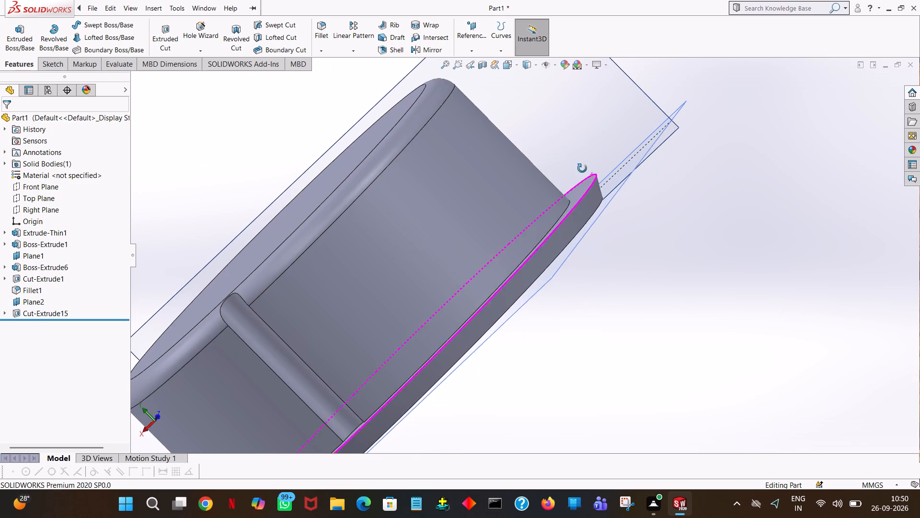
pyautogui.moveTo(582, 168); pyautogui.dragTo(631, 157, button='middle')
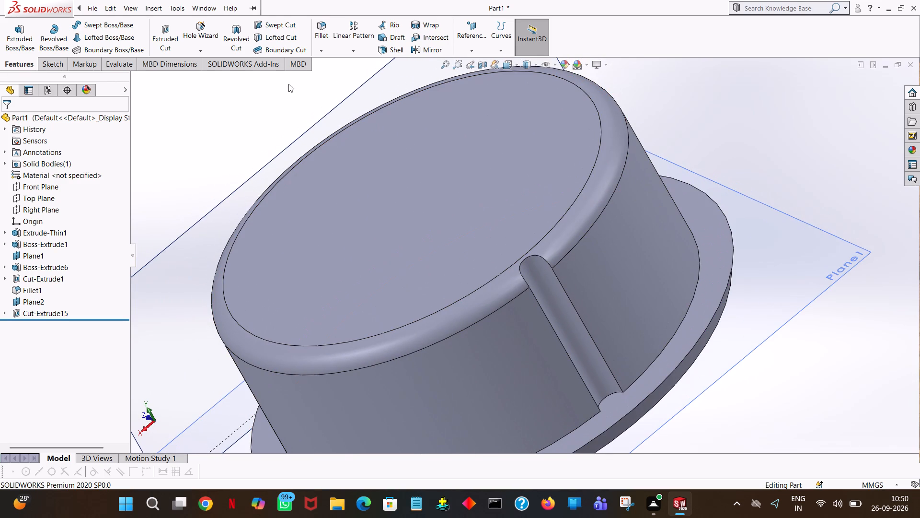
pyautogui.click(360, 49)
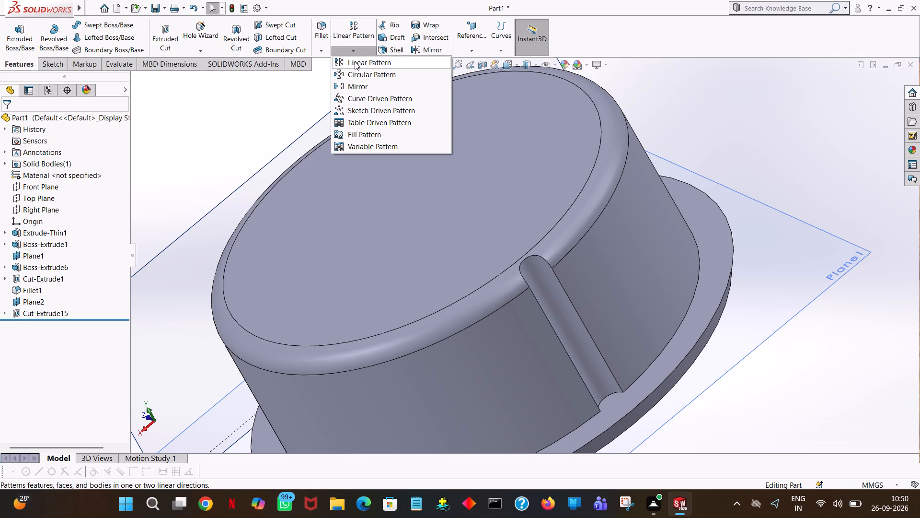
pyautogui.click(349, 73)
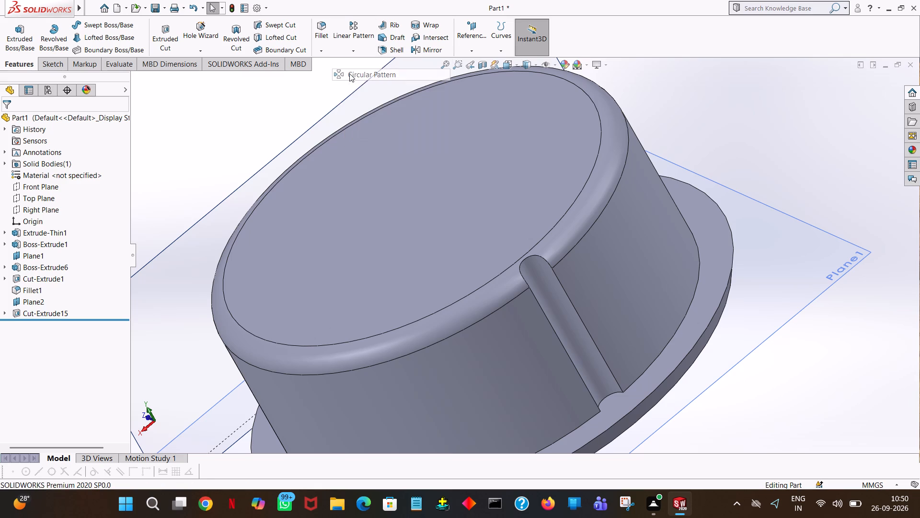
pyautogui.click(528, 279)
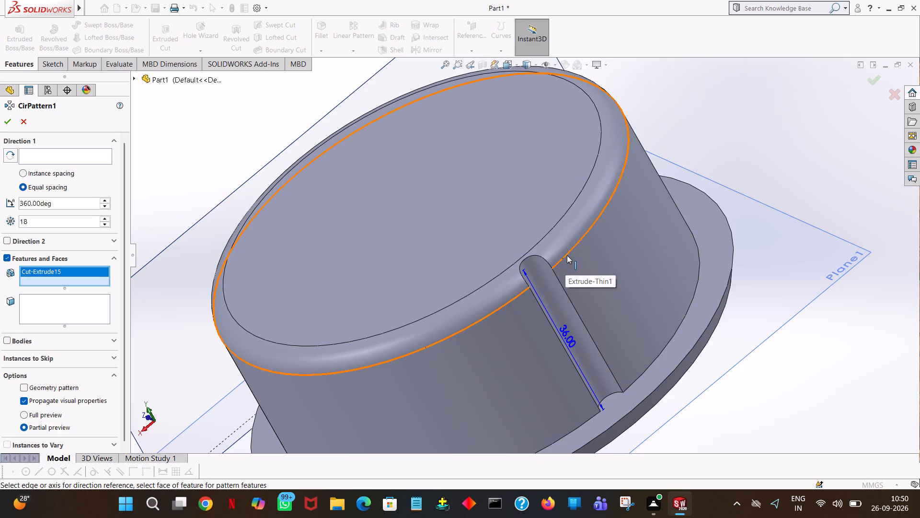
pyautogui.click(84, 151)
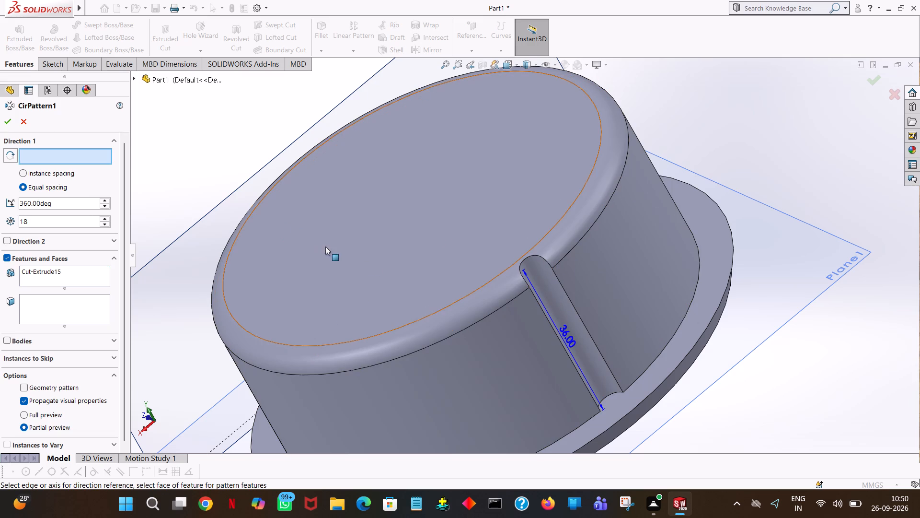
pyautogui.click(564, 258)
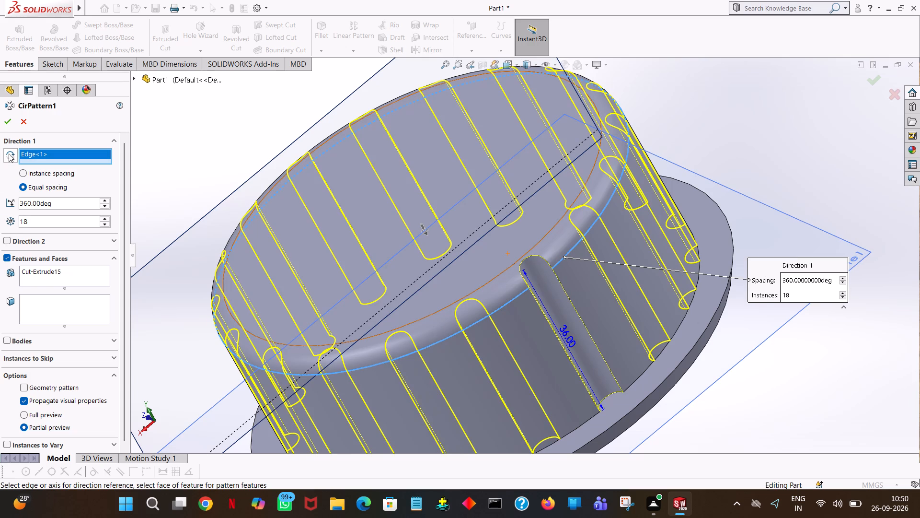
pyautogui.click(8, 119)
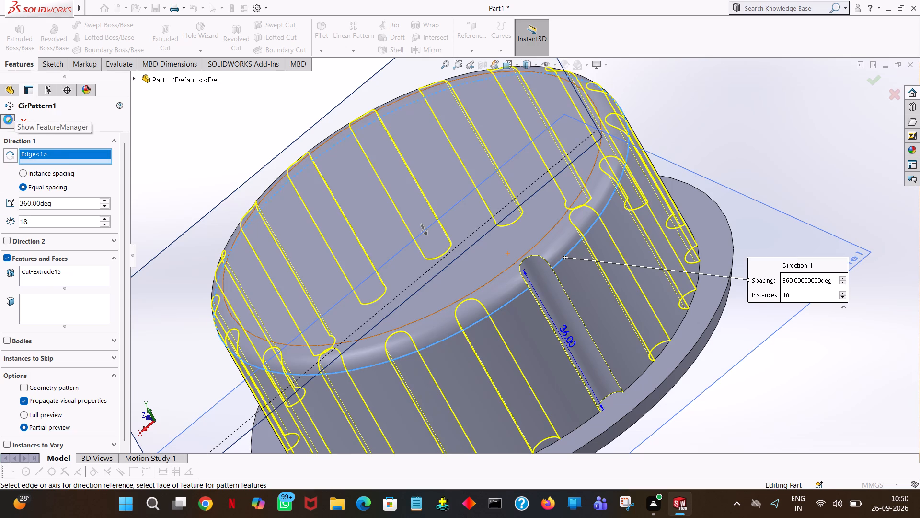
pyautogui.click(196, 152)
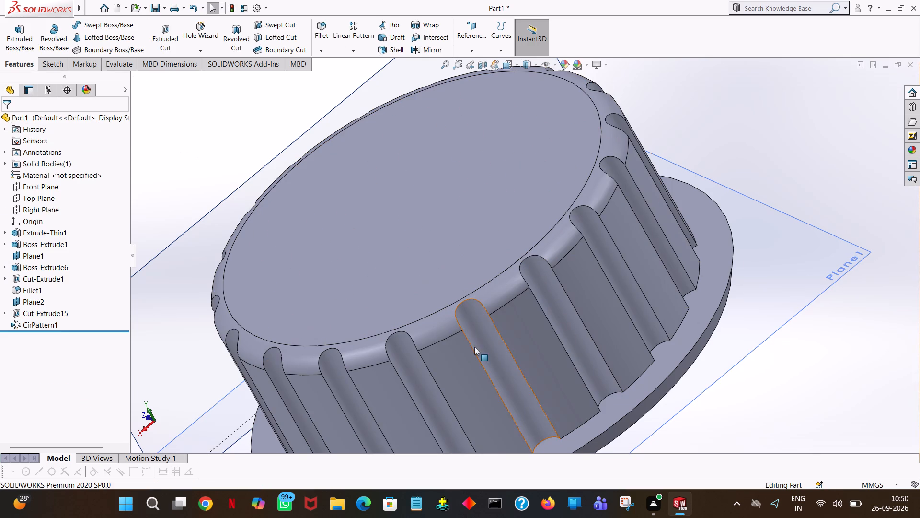
# Hide the reference planes Plane2 and Plane1.
pyautogui.moveTo(474, 348); pyautogui.dragTo(672, 225, button='middle')
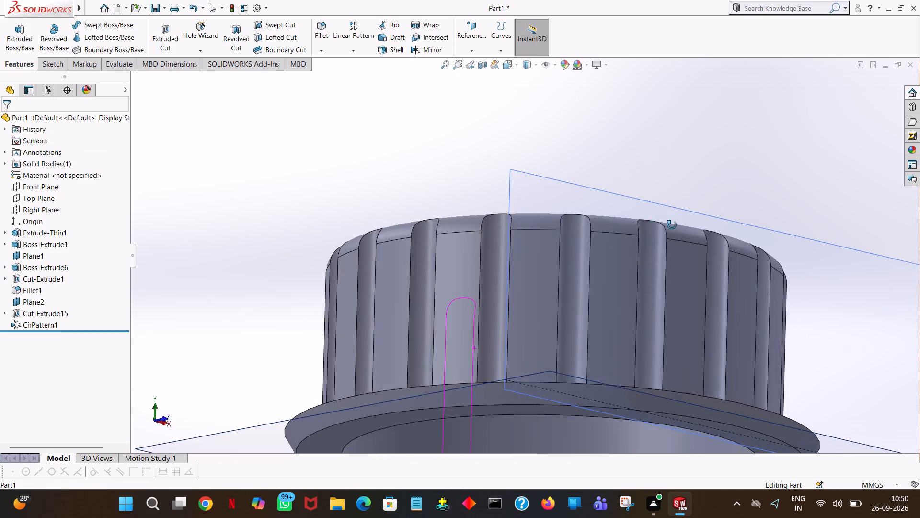
pyautogui.moveTo(672, 225); pyautogui.dragTo(710, 264, button='middle')
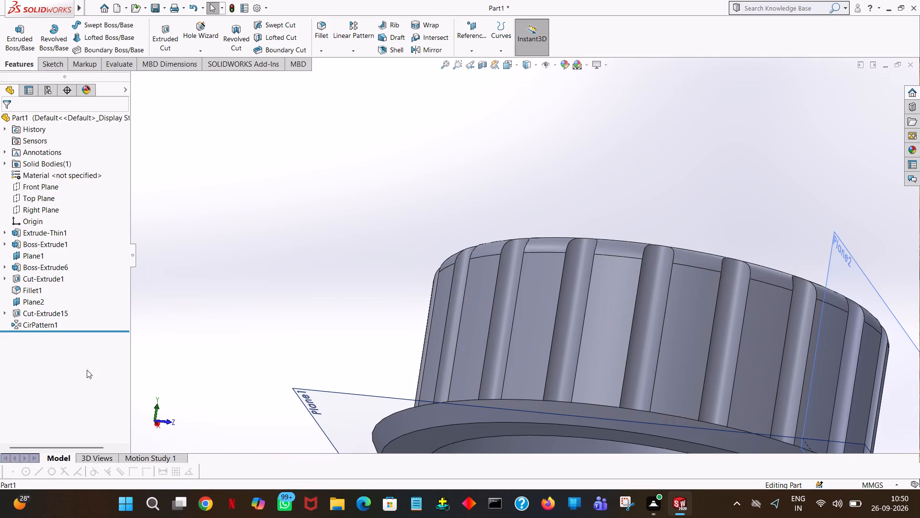
pyautogui.click(27, 303)
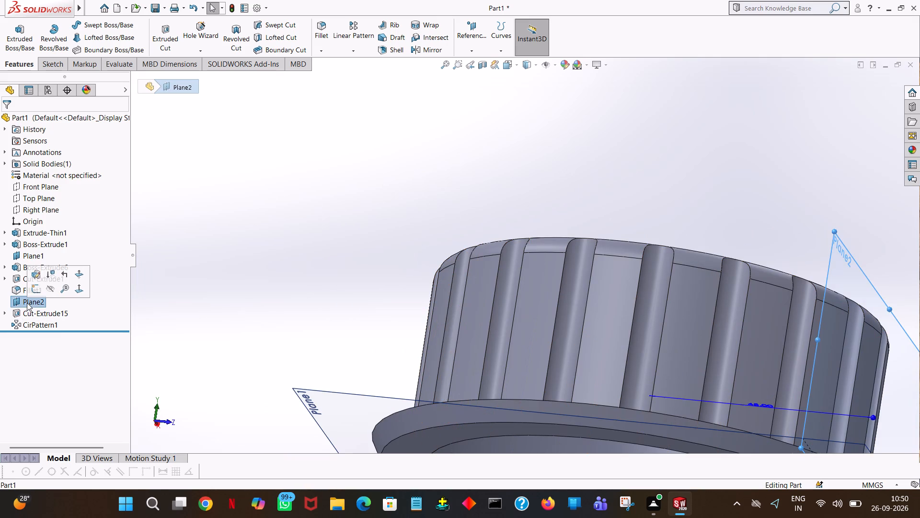
pyautogui.click(48, 292)
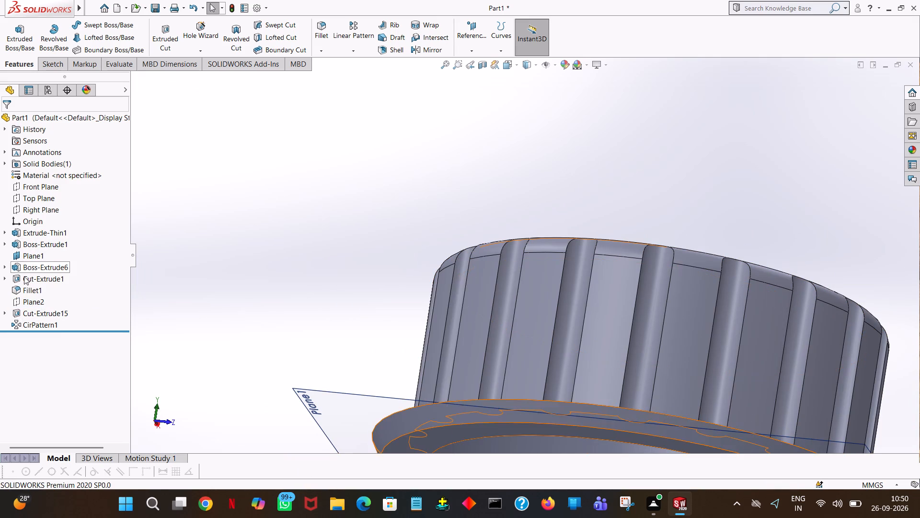
pyautogui.click(36, 253)
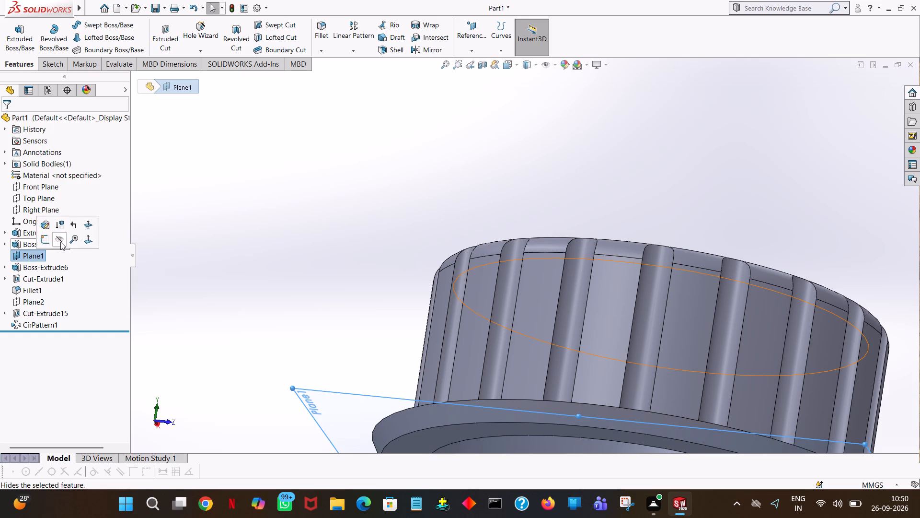
pyautogui.click(60, 242)
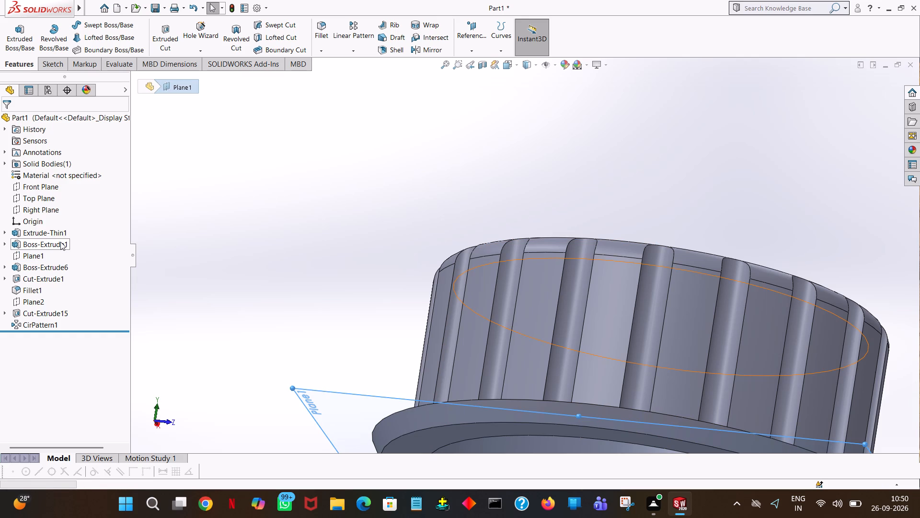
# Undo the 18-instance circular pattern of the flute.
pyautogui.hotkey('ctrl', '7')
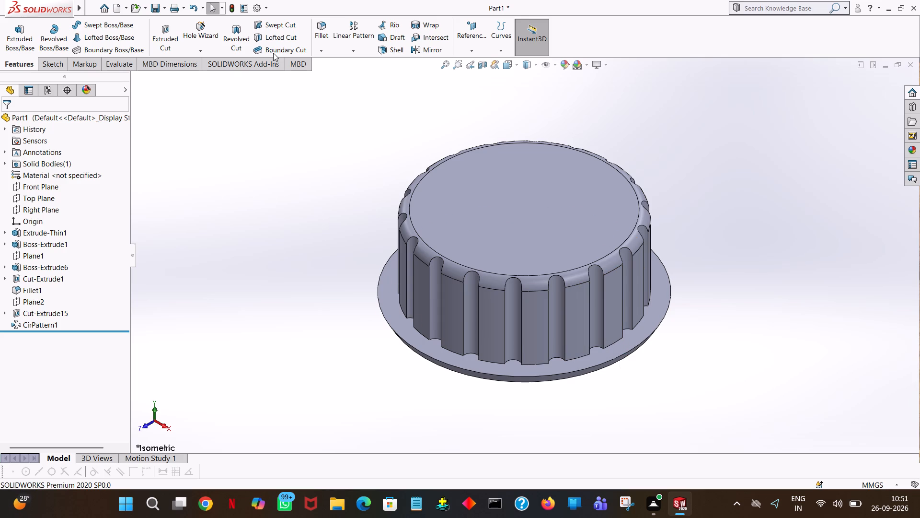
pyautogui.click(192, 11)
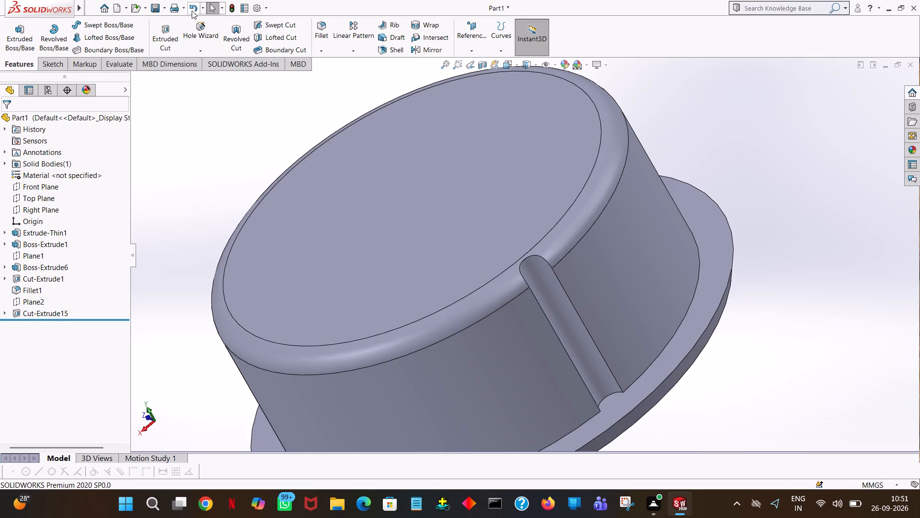
# Circular-pattern the flute cut around the knob's rim edge with 20 equally spaced instances over 360 degrees.
pyautogui.click(357, 51)
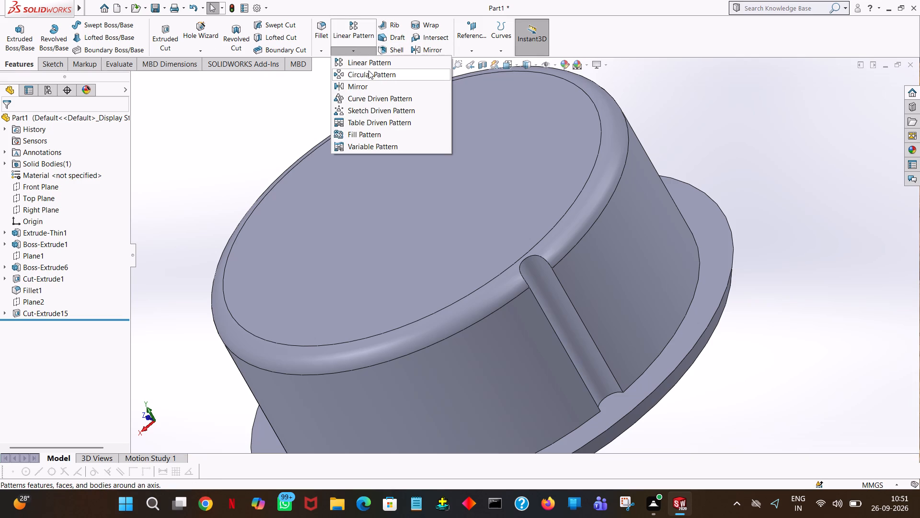
pyautogui.click(368, 71)
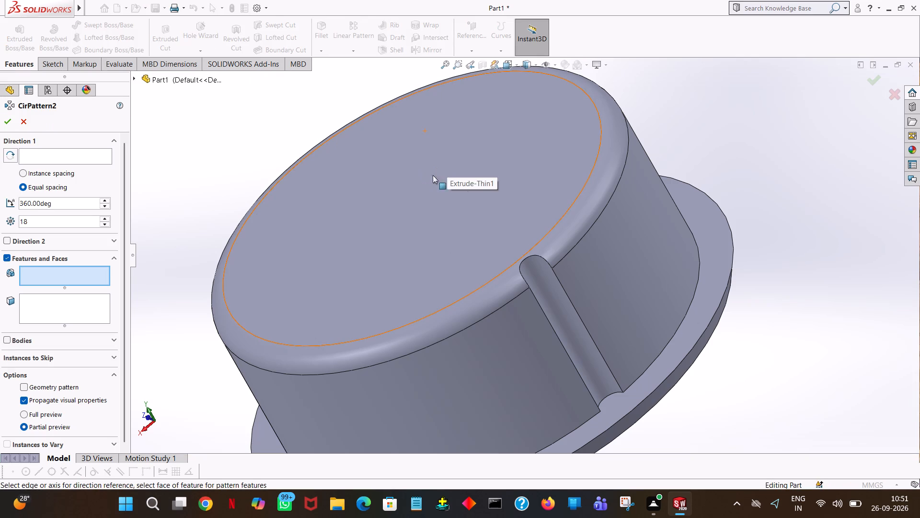
pyautogui.click(553, 299)
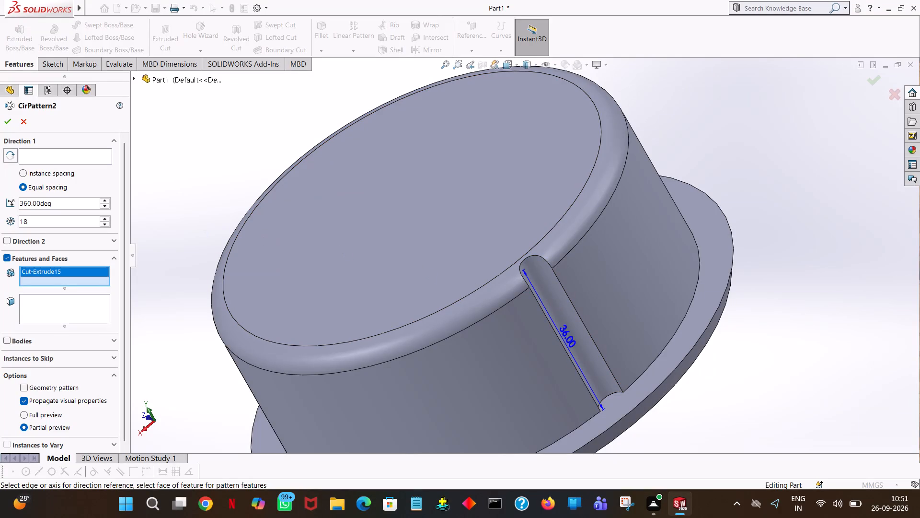
pyautogui.click(52, 158)
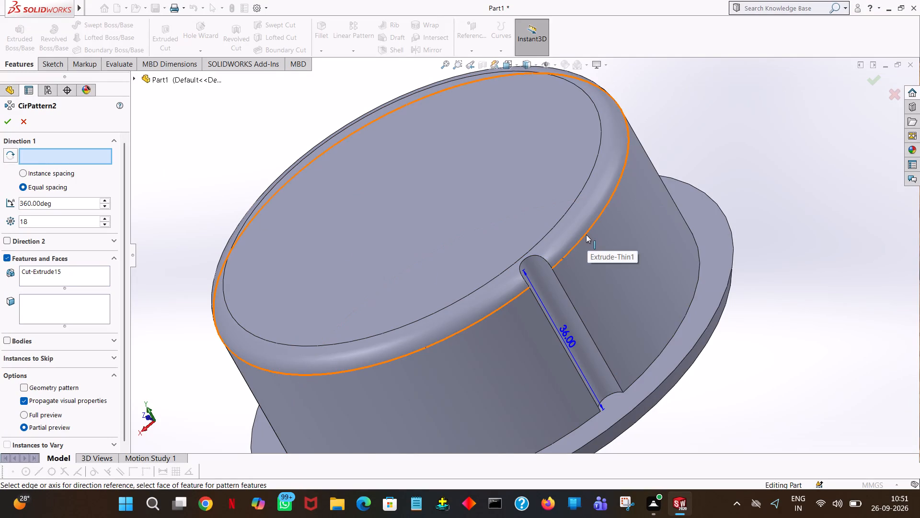
pyautogui.click(586, 235)
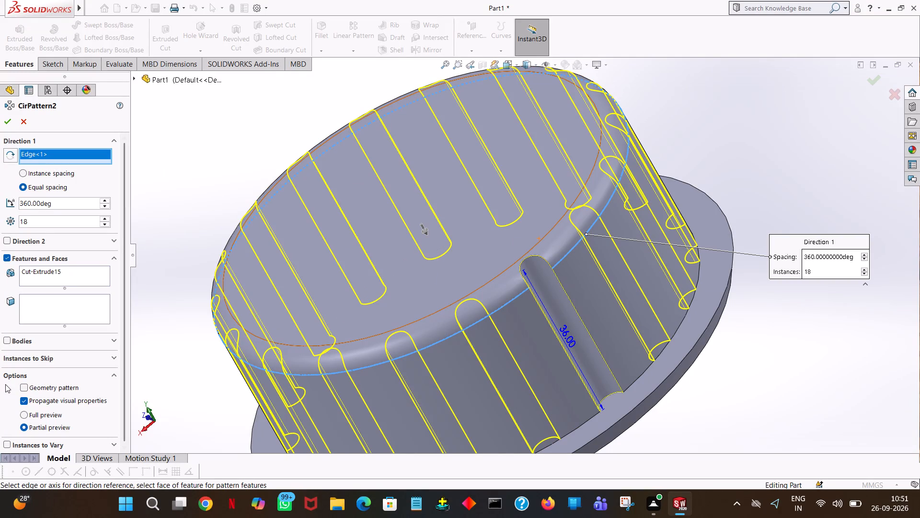
pyautogui.doubleClick(40, 226)
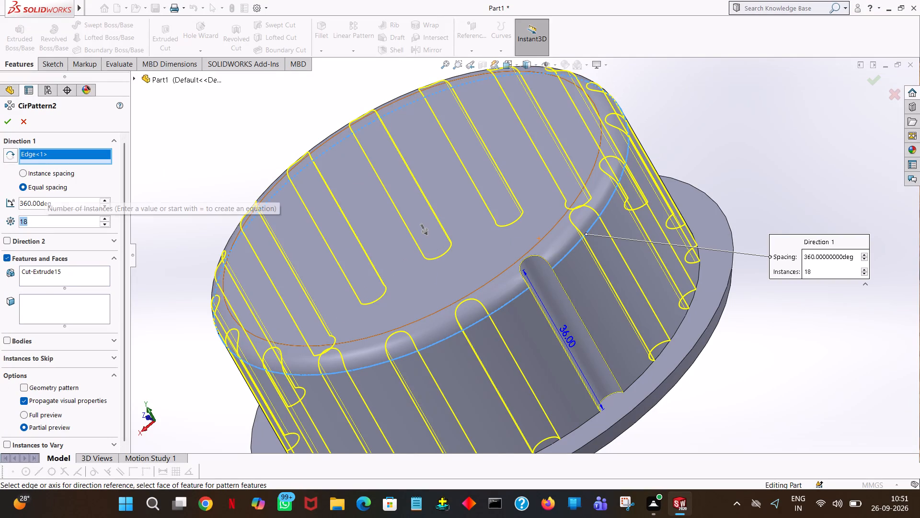
pyautogui.write('20')
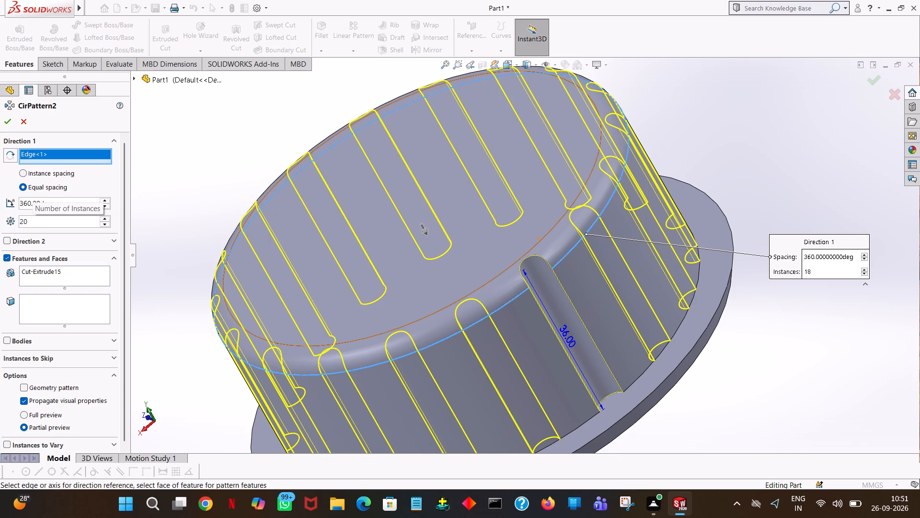
pyautogui.click(212, 141)
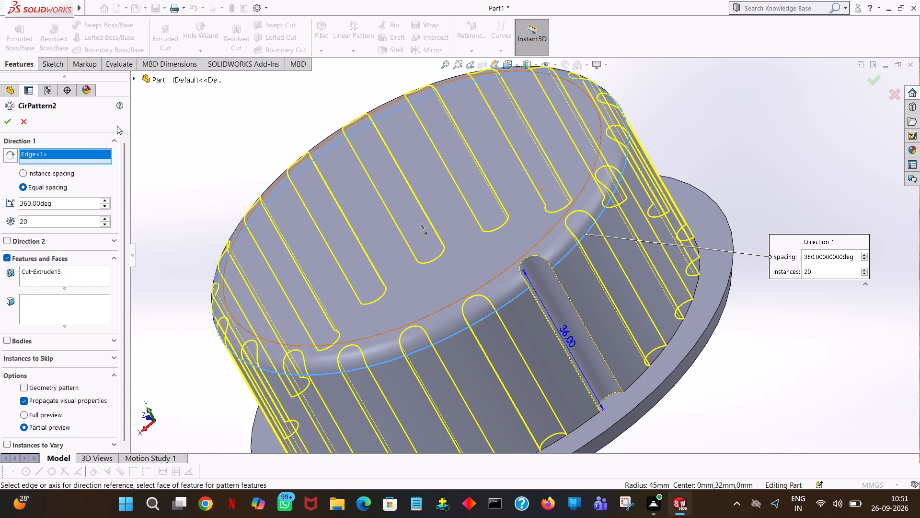
pyautogui.click(3, 119)
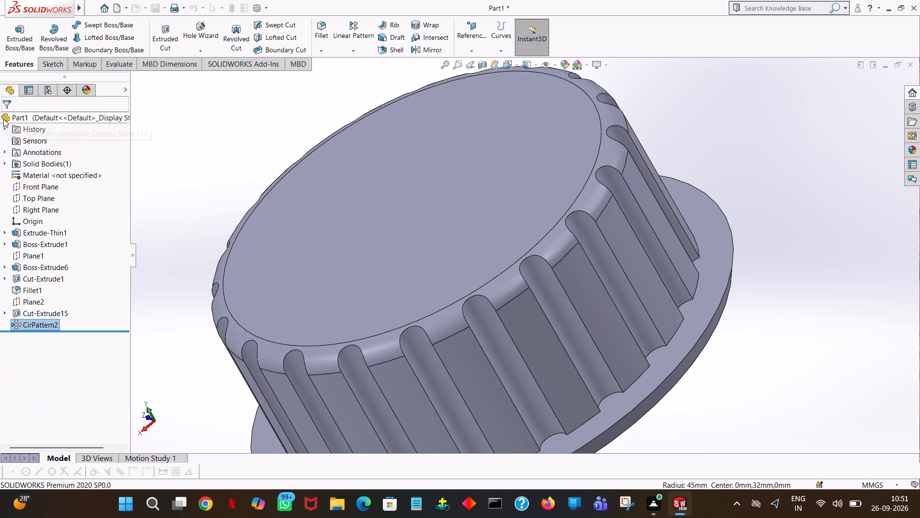
# Examine the patterned flutes around the knob body and where they meet the flange from several angles.
pyautogui.moveTo(597, 359); pyautogui.dragTo(610, 301, button='middle')
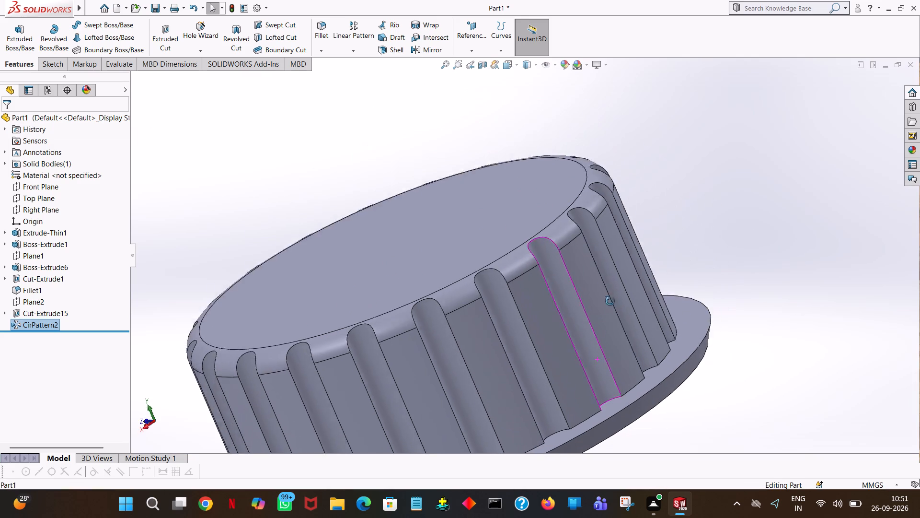
pyautogui.moveTo(610, 301); pyautogui.dragTo(744, 221, button='middle')
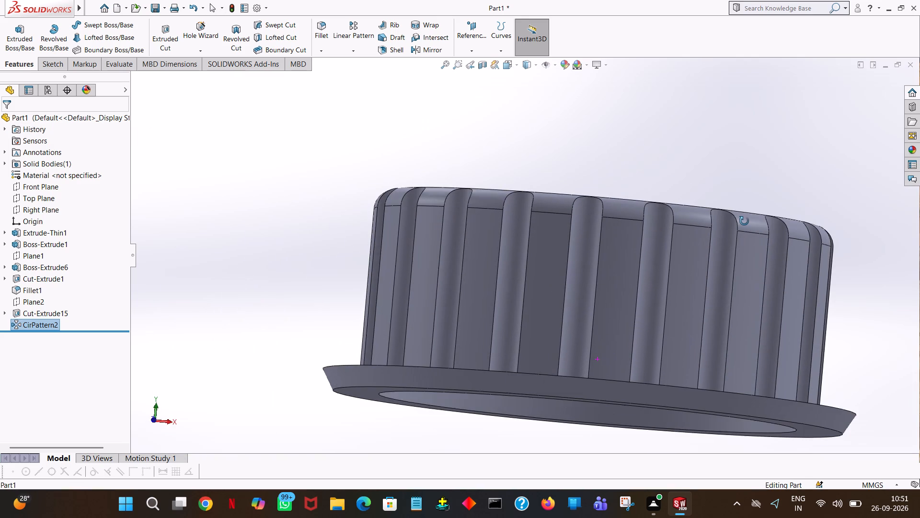
pyautogui.moveTo(744, 221); pyautogui.dragTo(672, 217, button='middle')
pyautogui.moveTo(672, 217); pyautogui.dragTo(610, 238, button='middle')
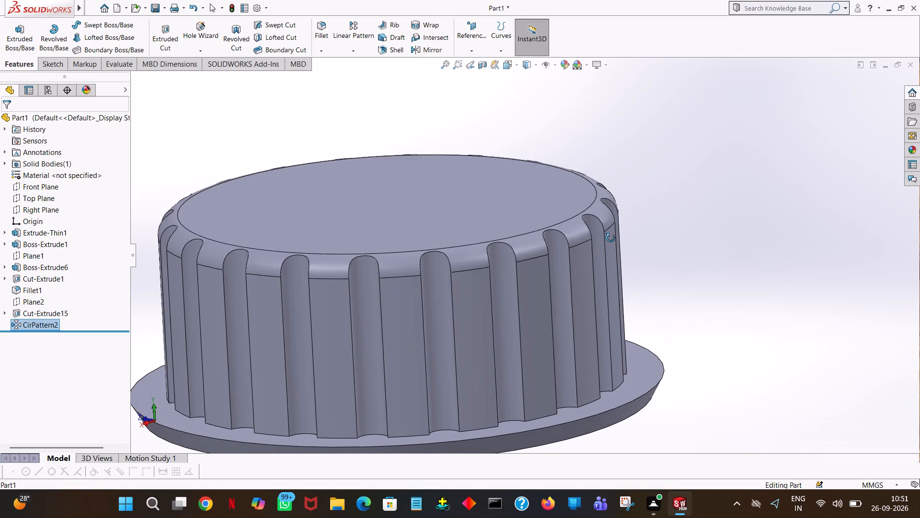
pyautogui.moveTo(610, 238); pyautogui.dragTo(559, 299, button='middle')
pyautogui.moveTo(573, 279); pyautogui.dragTo(559, 299, button='right')
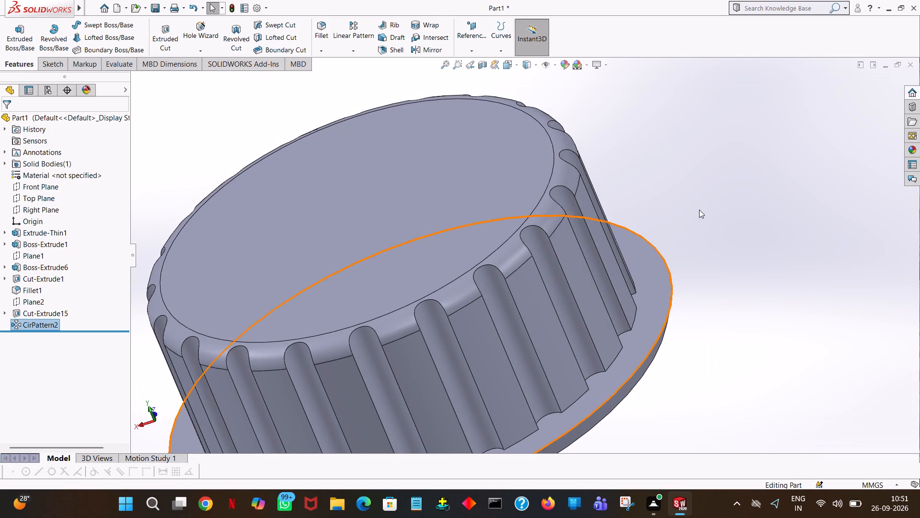
pyautogui.click(699, 210)
pyautogui.moveTo(705, 212); pyautogui.dragTo(697, 156, button='middle')
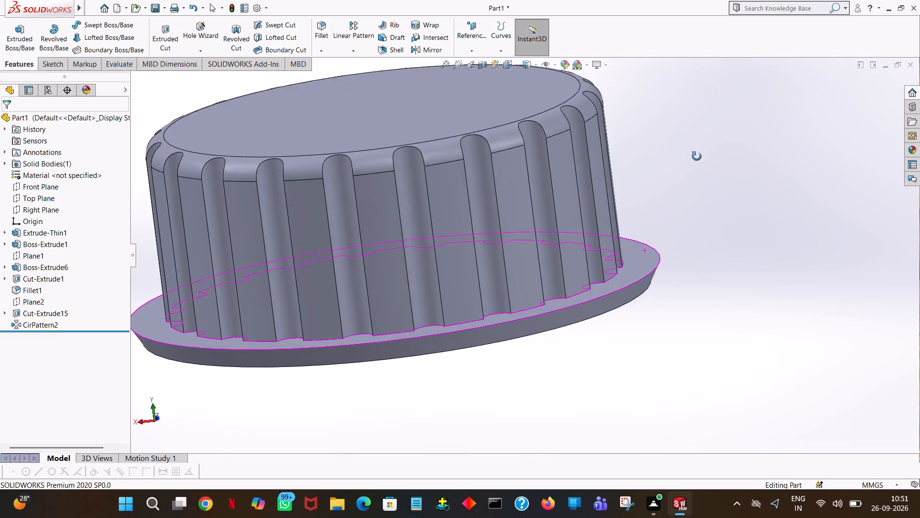
pyautogui.moveTo(697, 156); pyautogui.dragTo(702, 188, button='middle')
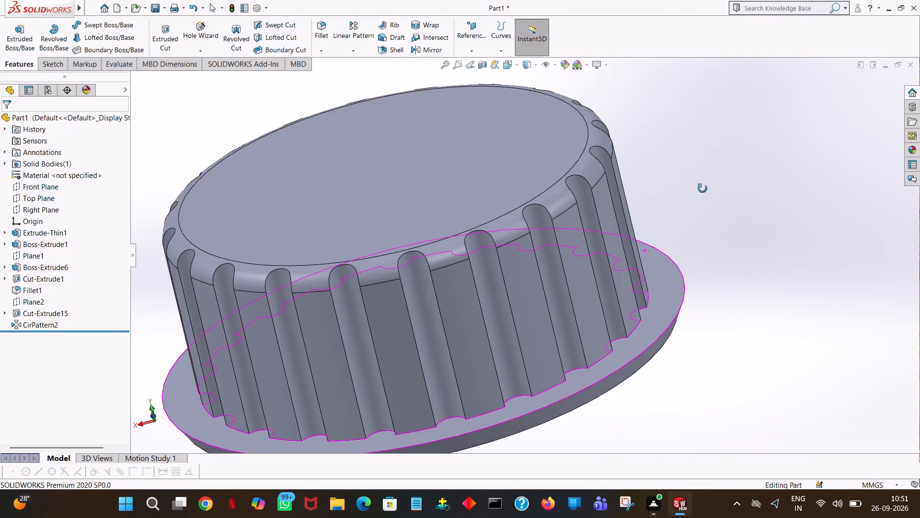
pyautogui.moveTo(702, 188); pyautogui.dragTo(756, 135, button='middle')
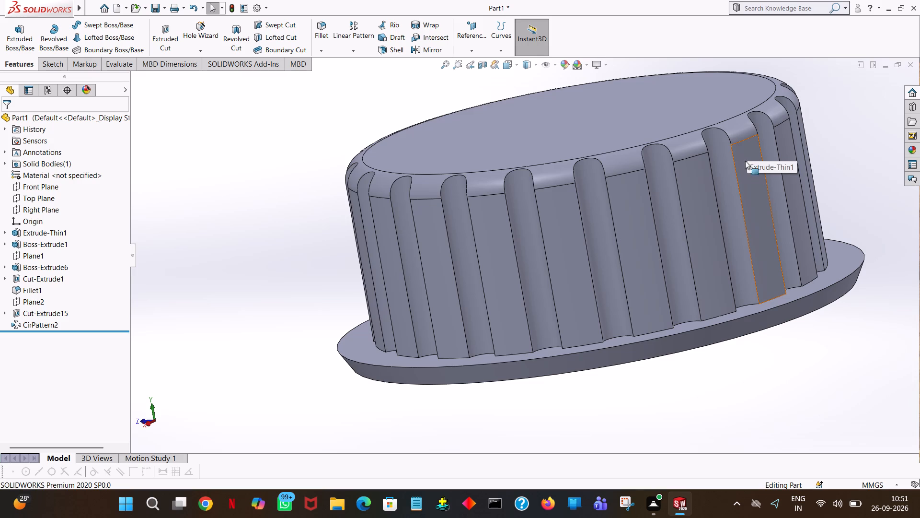
# Start an Extruded Boss sketch on the knob's flat circular end face and view it normal to the sketch plane.
pyautogui.moveTo(670, 93); pyautogui.dragTo(672, 160, button='middle')
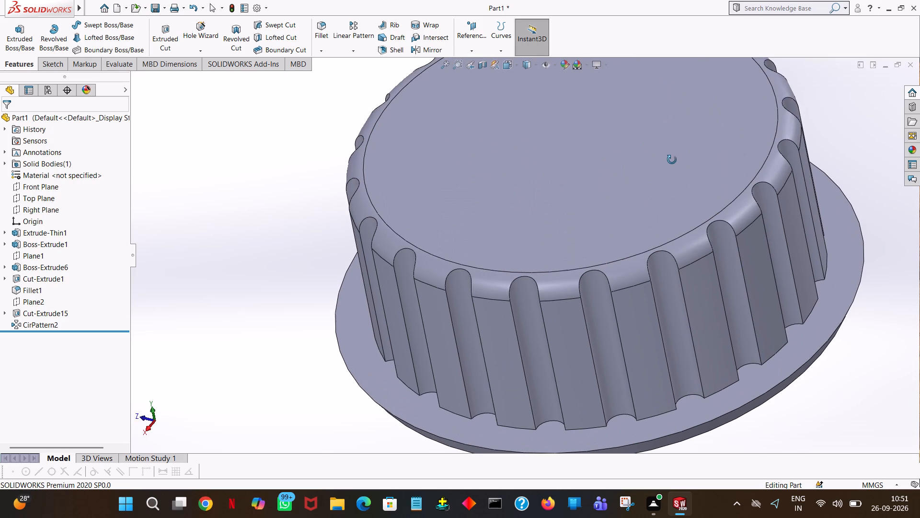
pyautogui.moveTo(672, 160); pyautogui.dragTo(674, 276, button='middle')
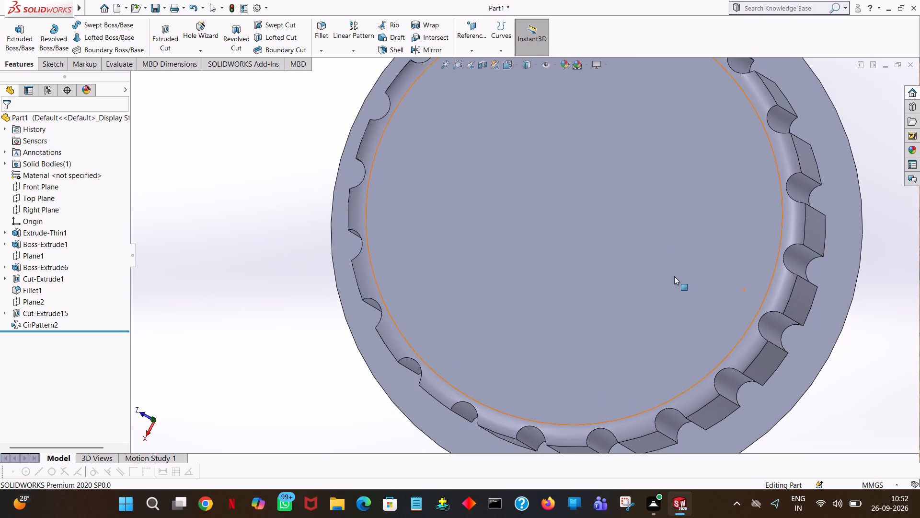
pyautogui.click(25, 45)
pyautogui.click(549, 207)
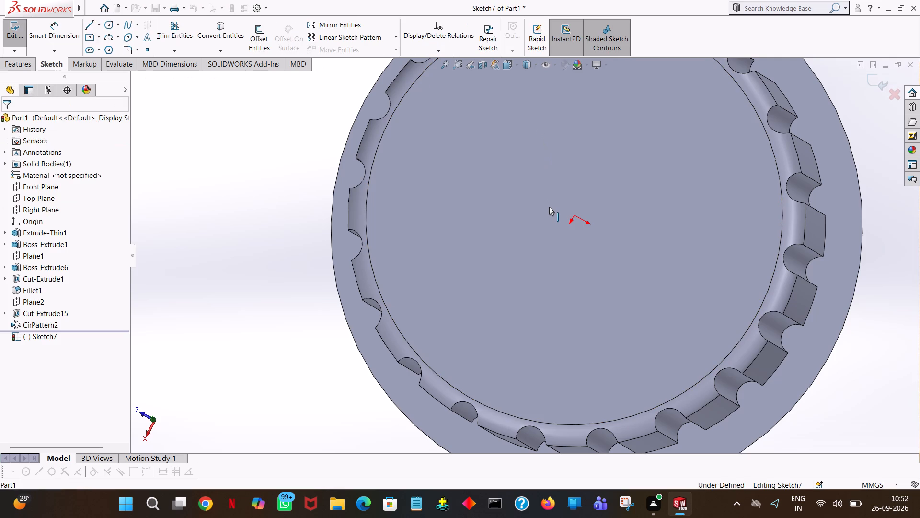
pyautogui.press('space')
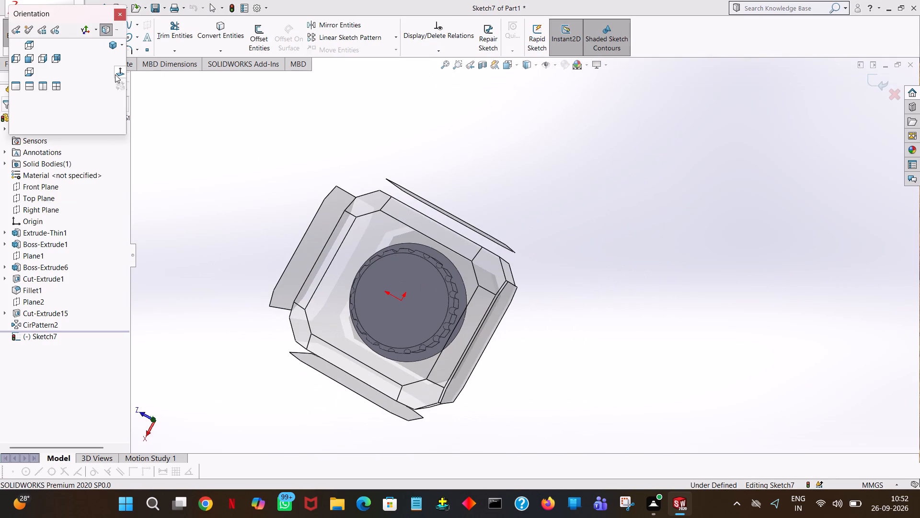
pyautogui.click(115, 74)
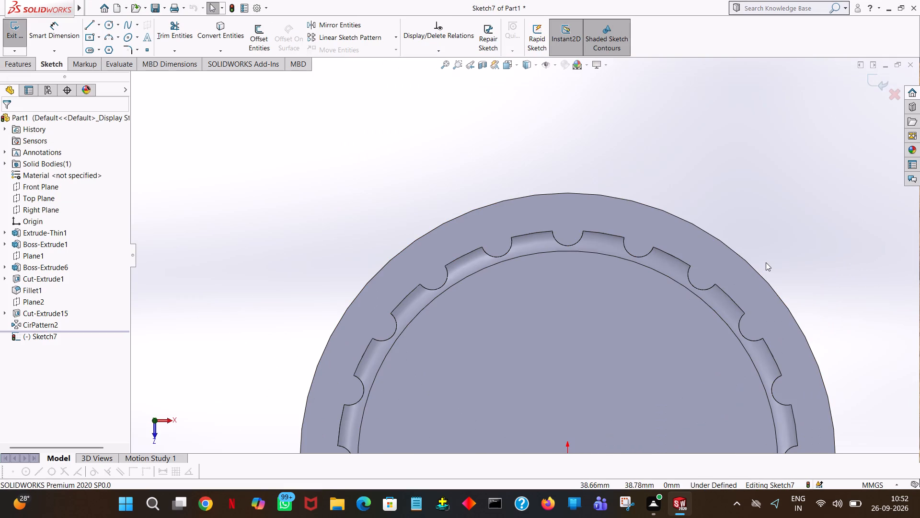
pyautogui.keyDown('ctrl'); pyautogui.moveTo(766, 262); pyautogui.dragTo(760, 247, button='middle'); pyautogui.keyUp('ctrl')
pyautogui.keyDown('ctrl'); pyautogui.moveTo(759, 244); pyautogui.dragTo(745, 151, button='middle'); pyautogui.keyUp('ctrl')
pyautogui.keyDown('ctrl'); pyautogui.moveTo(746, 148); pyautogui.dragTo(745, 97, button='middle'); pyautogui.keyUp('ctrl')
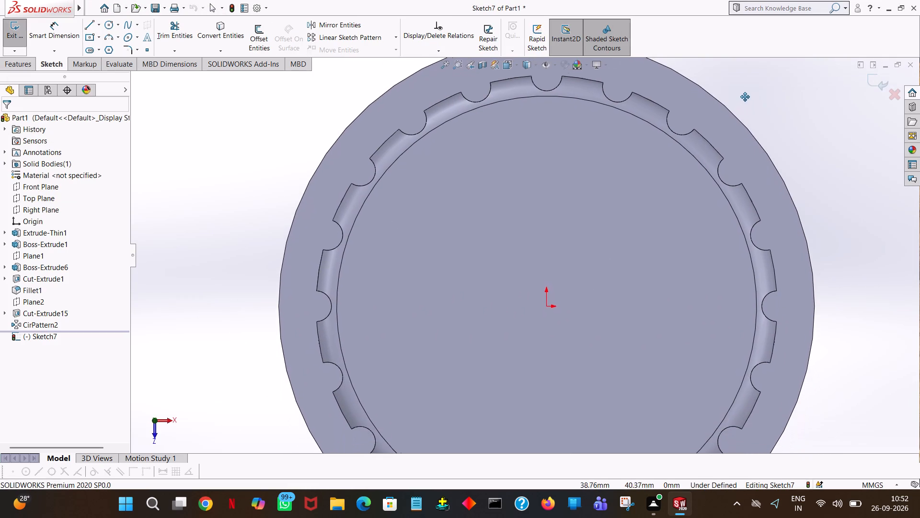
pyautogui.keyDown('ctrl'); pyautogui.moveTo(745, 97); pyautogui.dragTo(745, 96, button='middle'); pyautogui.keyUp('ctrl')
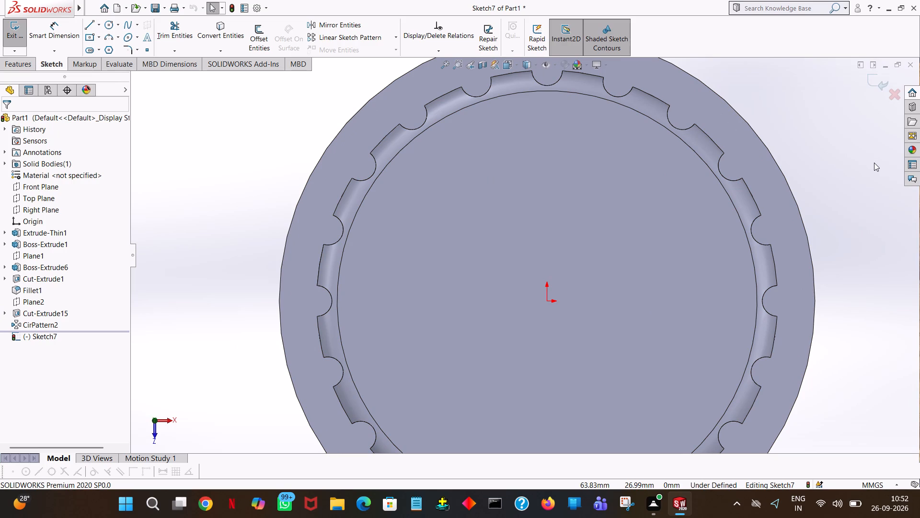
pyautogui.press('Return')
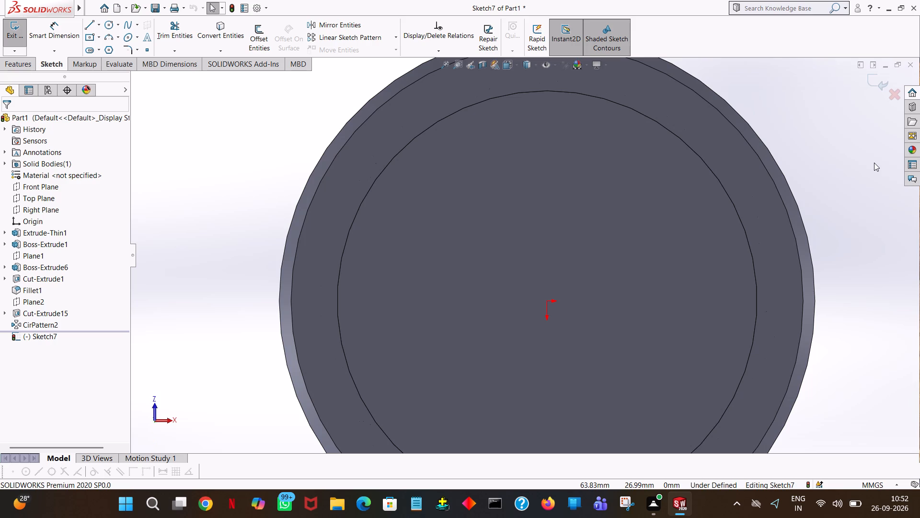
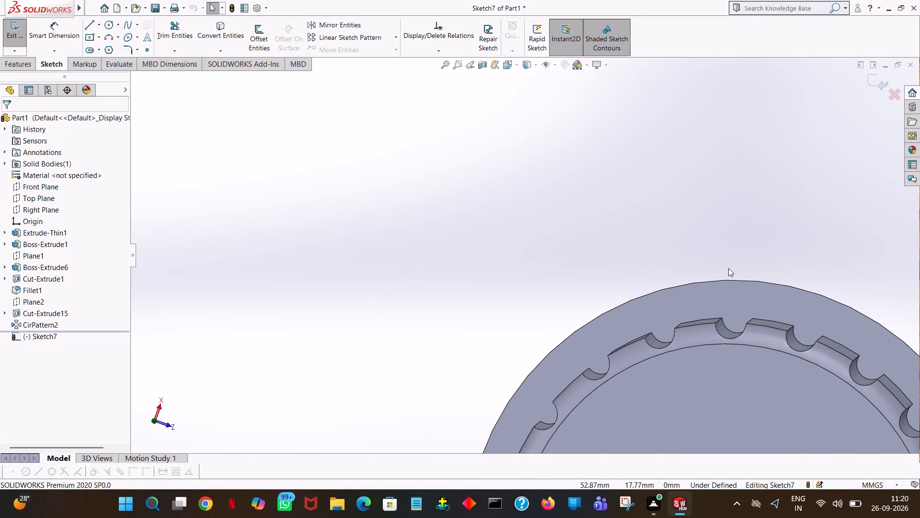
# Sketch a circle of radius 12 mm centred on the origin of the knob's flat end face.
pyautogui.press('space')
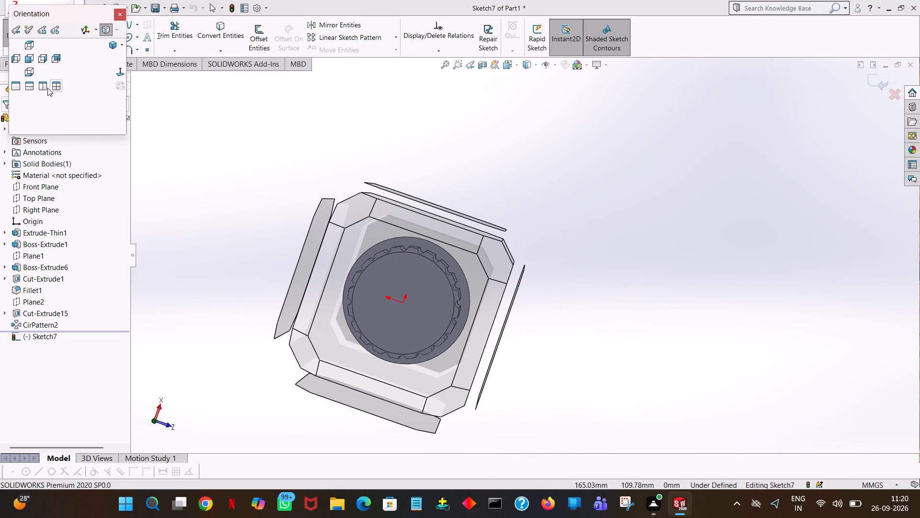
pyautogui.click(117, 71)
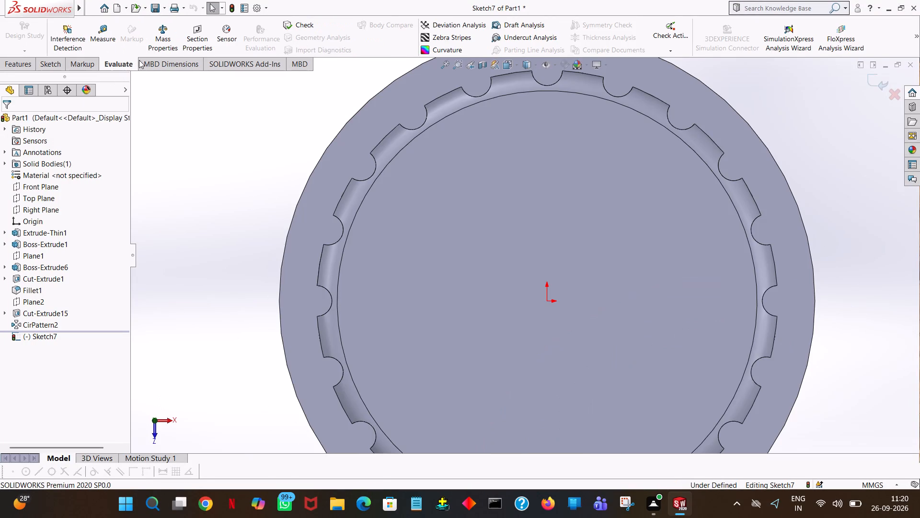
pyautogui.click(49, 59)
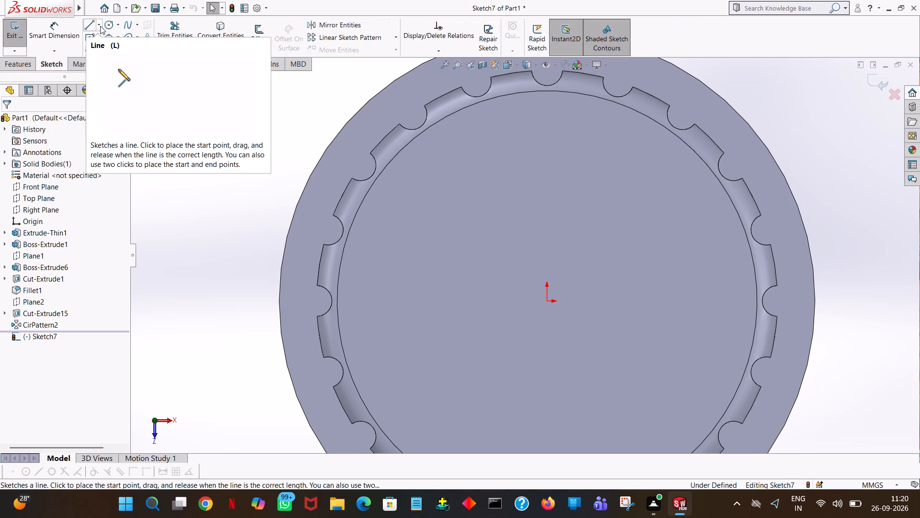
pyautogui.click(111, 23)
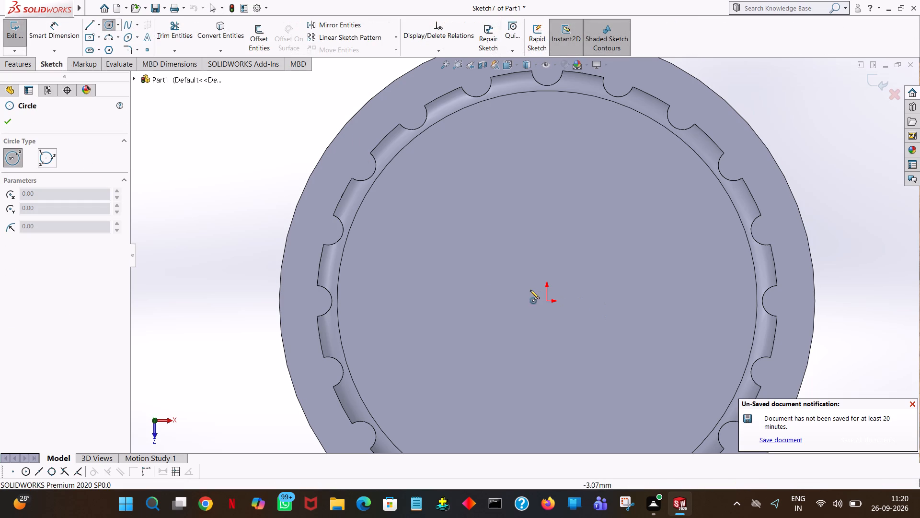
pyautogui.click(547, 300)
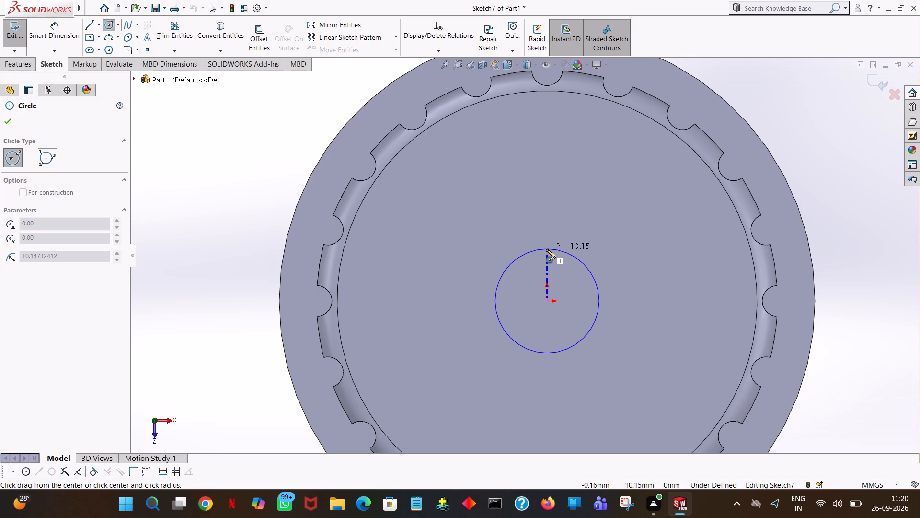
pyautogui.click(546, 249)
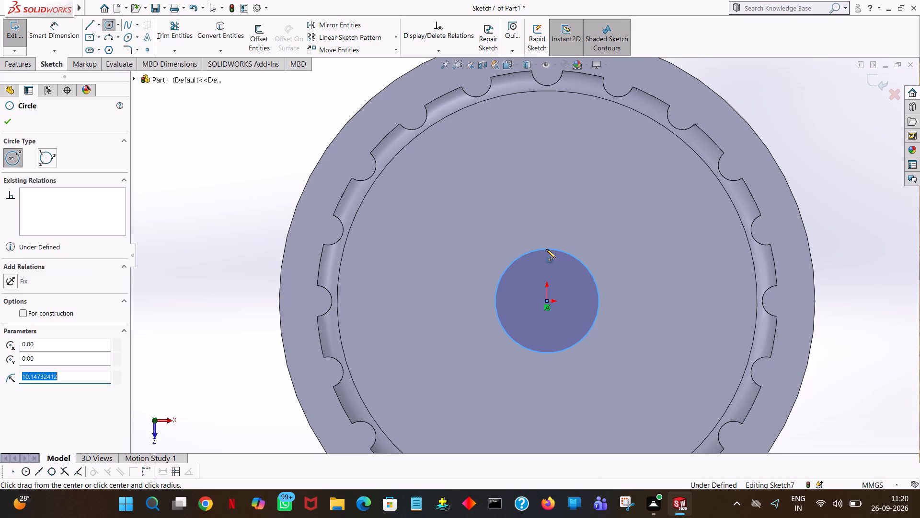
pyautogui.click(546, 249)
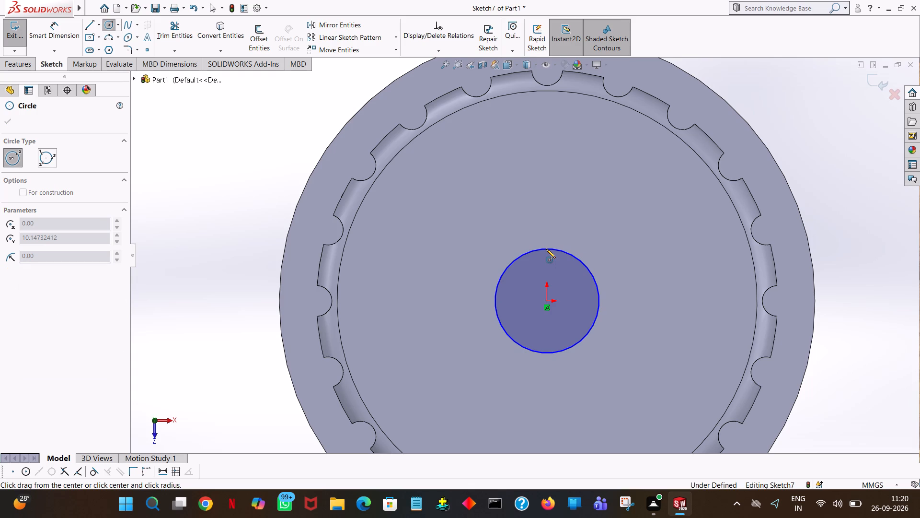
pyautogui.write('24')
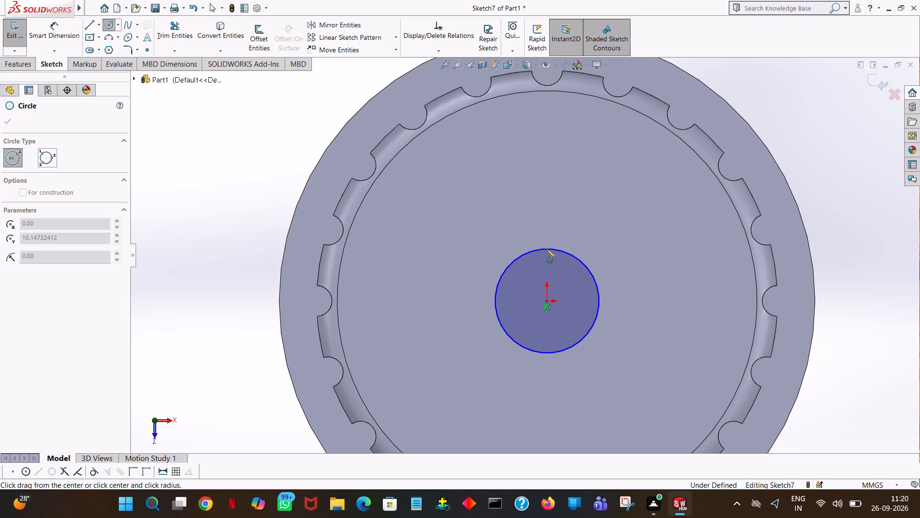
pyautogui.click(546, 249)
pyautogui.moveTo(563, 251); pyautogui.dragTo(568, 253, button='right')
pyautogui.click(579, 257)
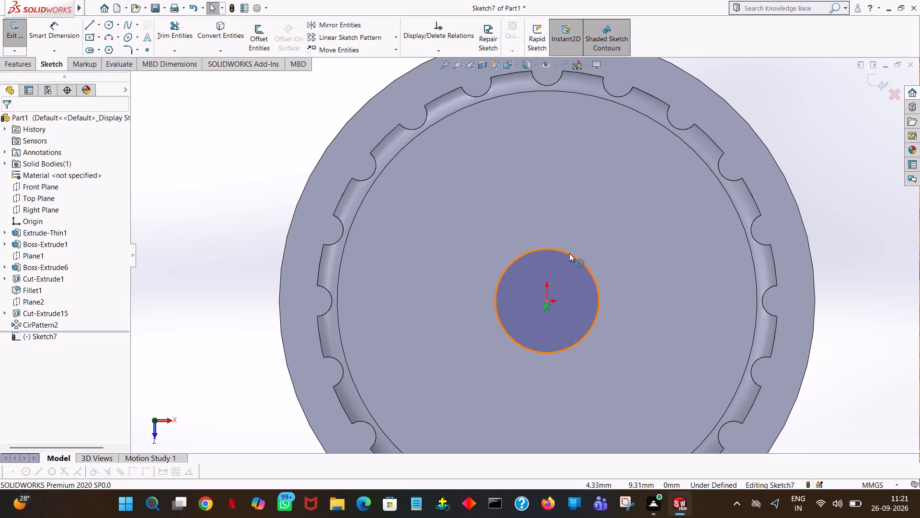
pyautogui.click(569, 253)
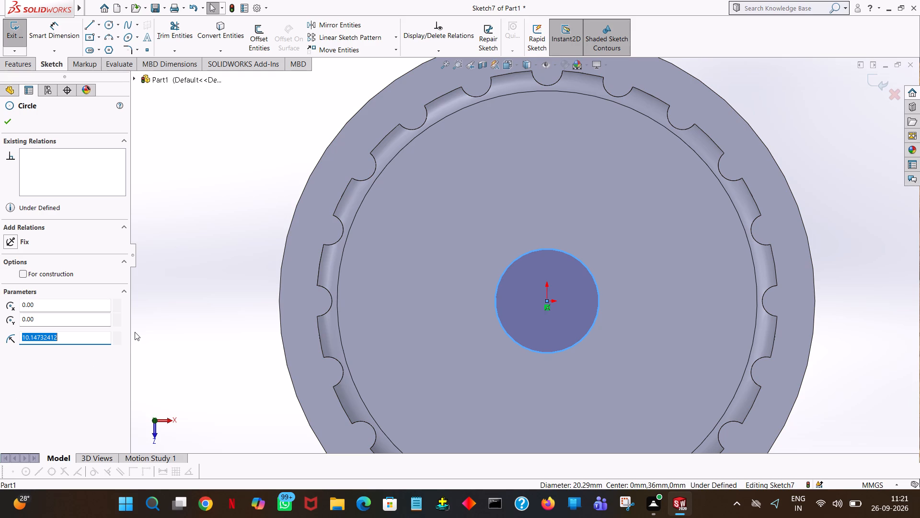
pyautogui.write('24/')
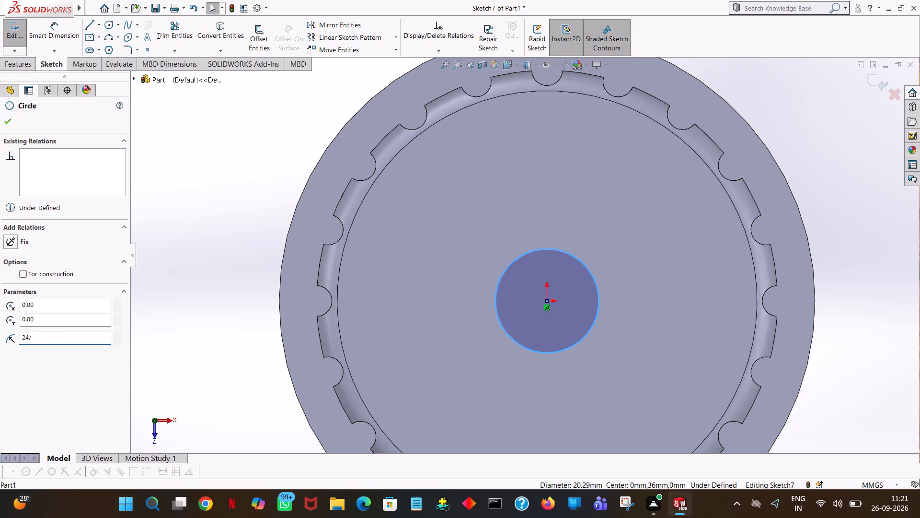
pyautogui.press('2')
pyautogui.press('Return')
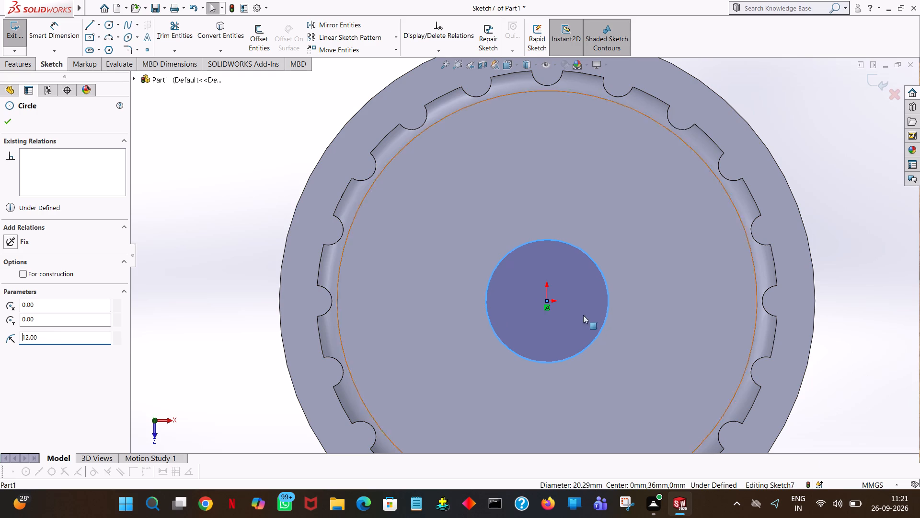
pyautogui.click(7, 122)
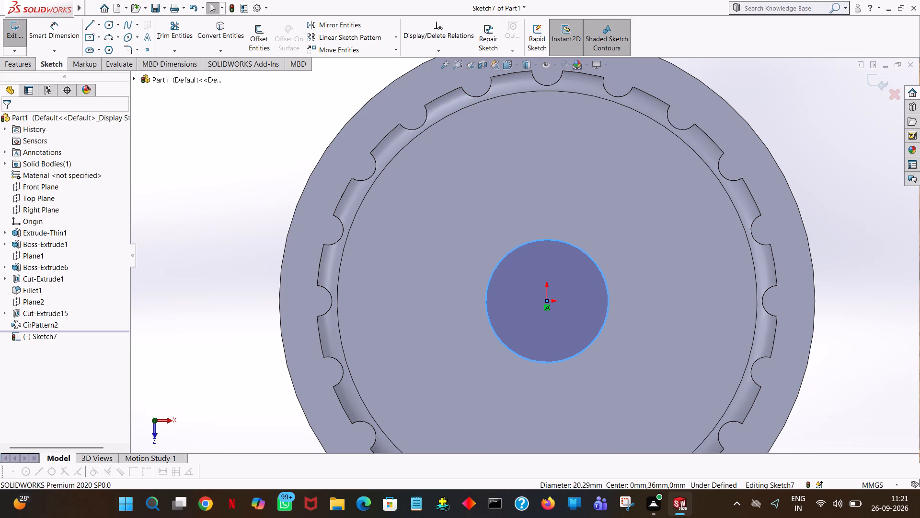
# Sketch a concentric inner circle of radius 8 mm centred on the origin.
pyautogui.click(103, 25)
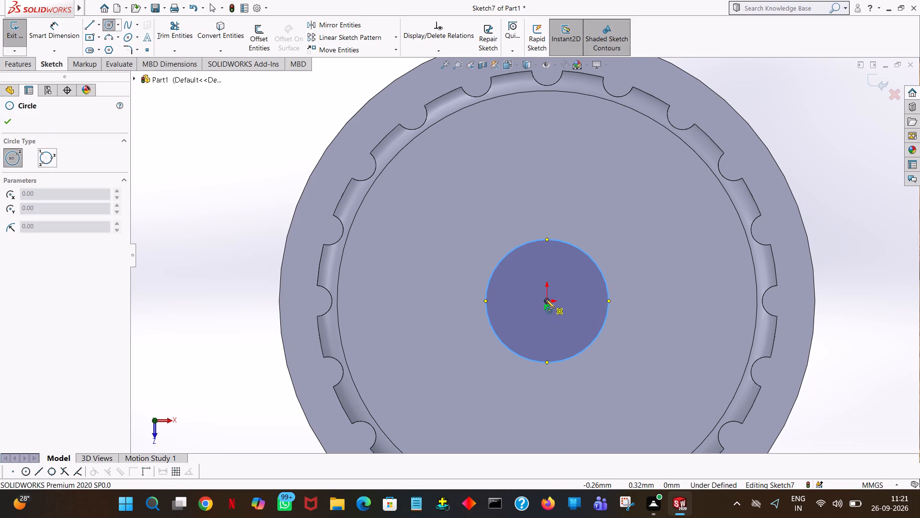
pyautogui.click(546, 299)
pyautogui.click(548, 265)
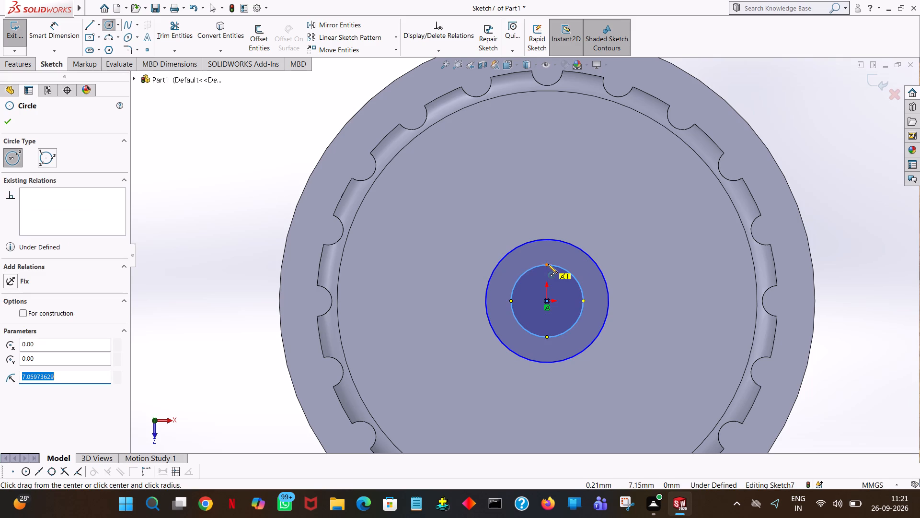
pyautogui.press('8')
pyautogui.press('Return')
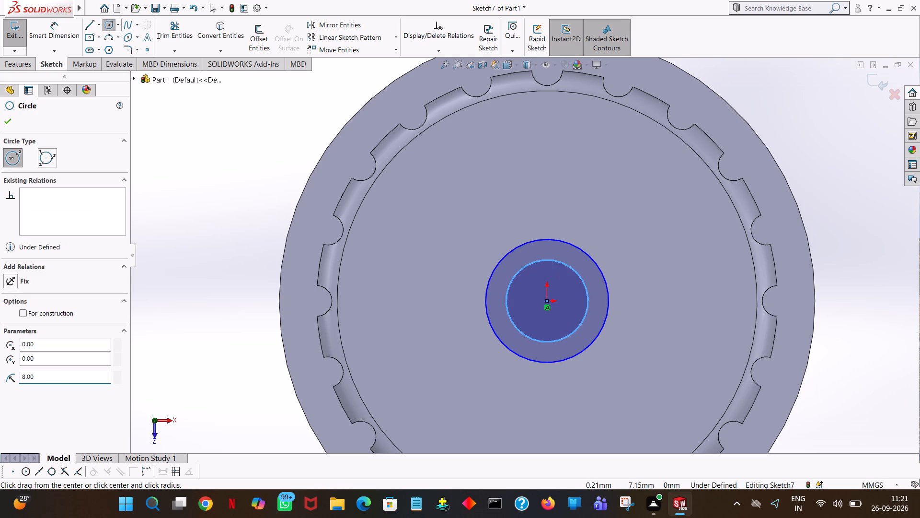
pyautogui.click(11, 126)
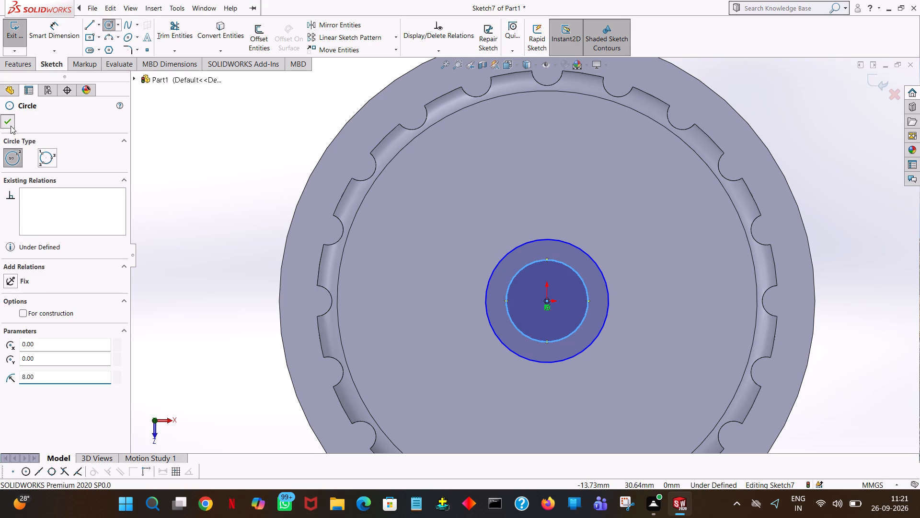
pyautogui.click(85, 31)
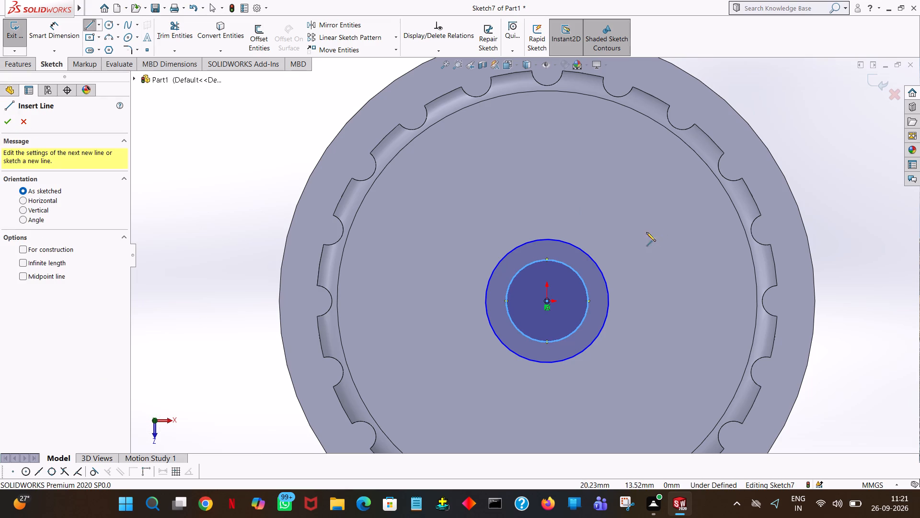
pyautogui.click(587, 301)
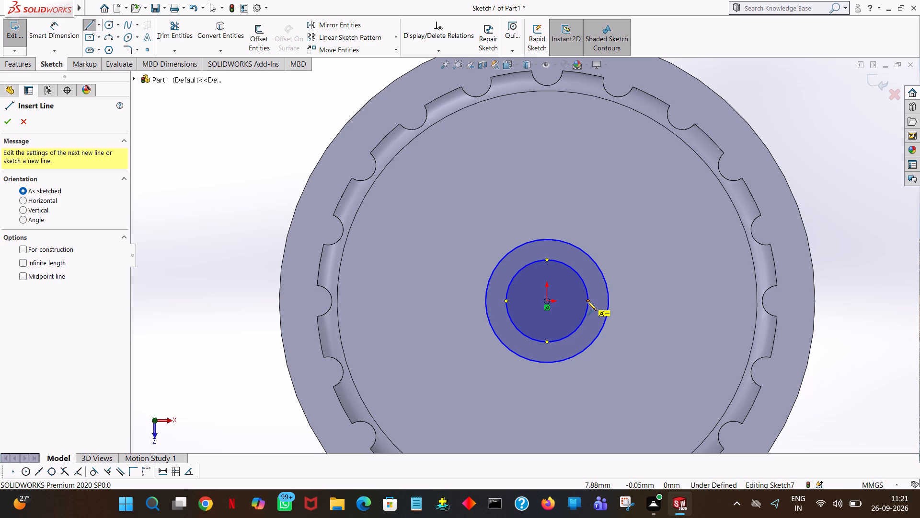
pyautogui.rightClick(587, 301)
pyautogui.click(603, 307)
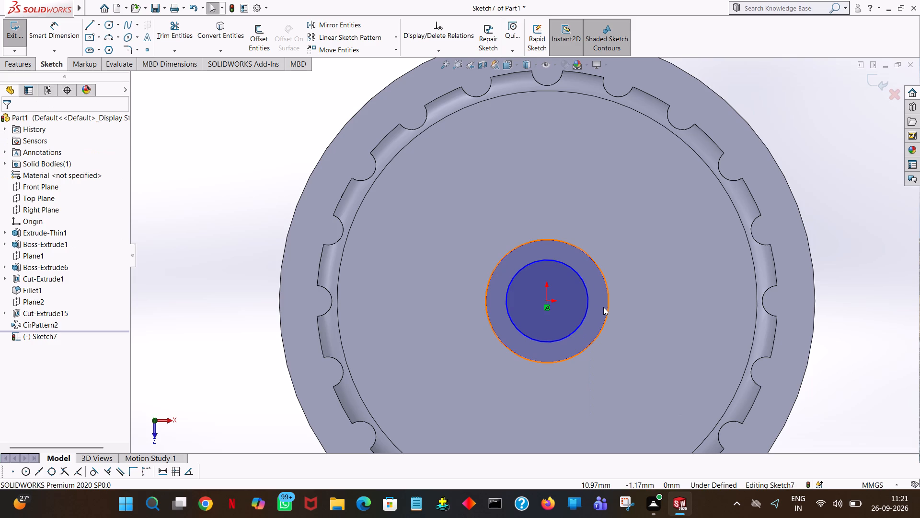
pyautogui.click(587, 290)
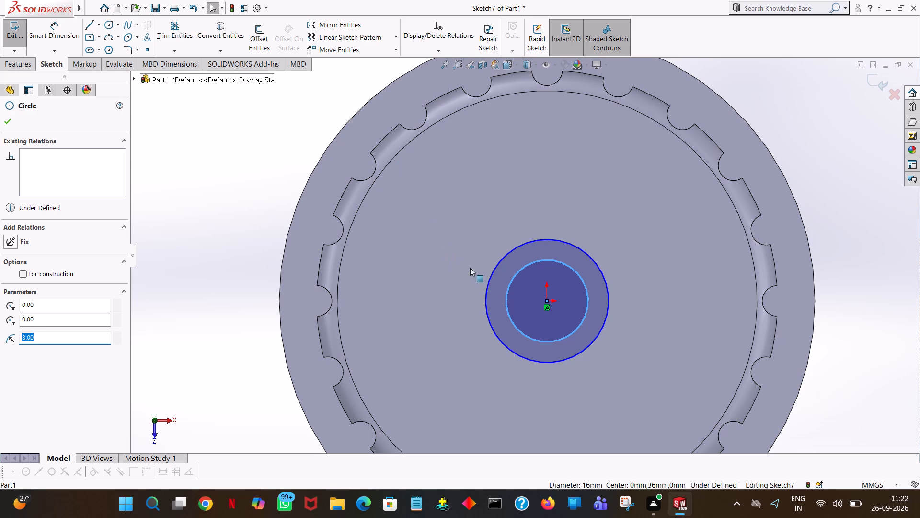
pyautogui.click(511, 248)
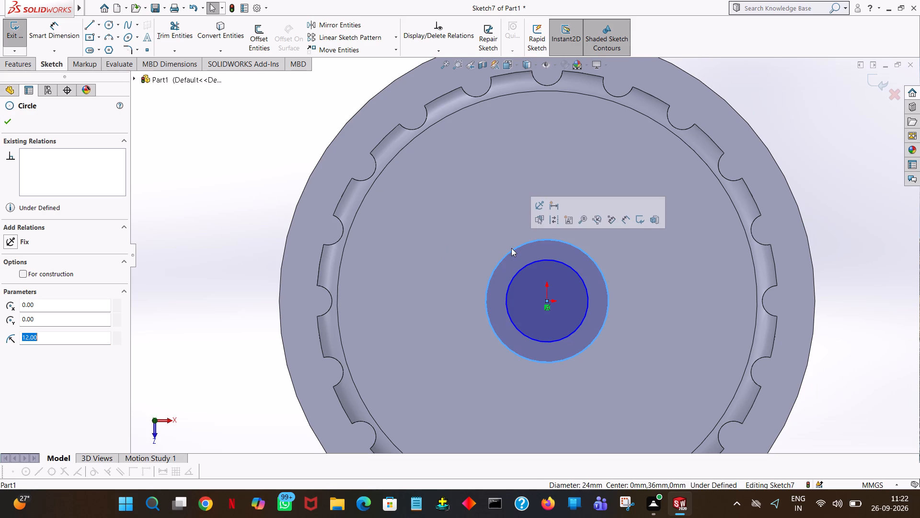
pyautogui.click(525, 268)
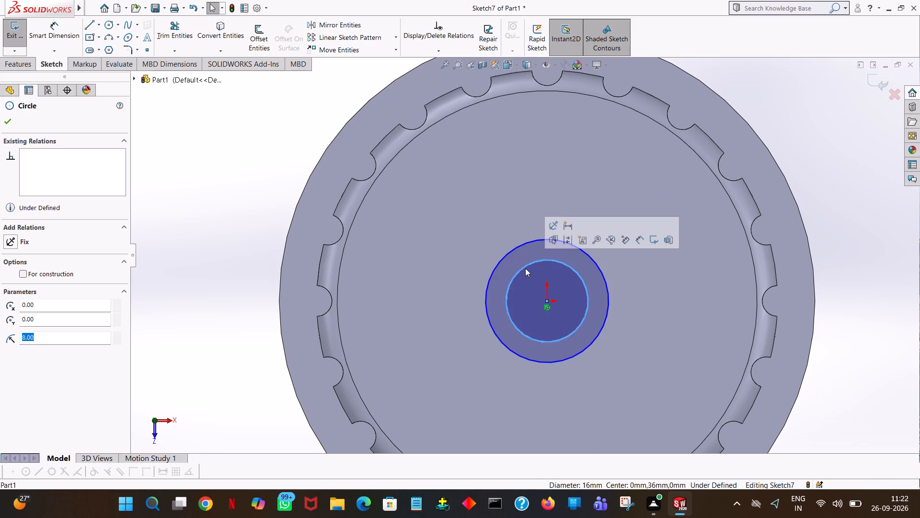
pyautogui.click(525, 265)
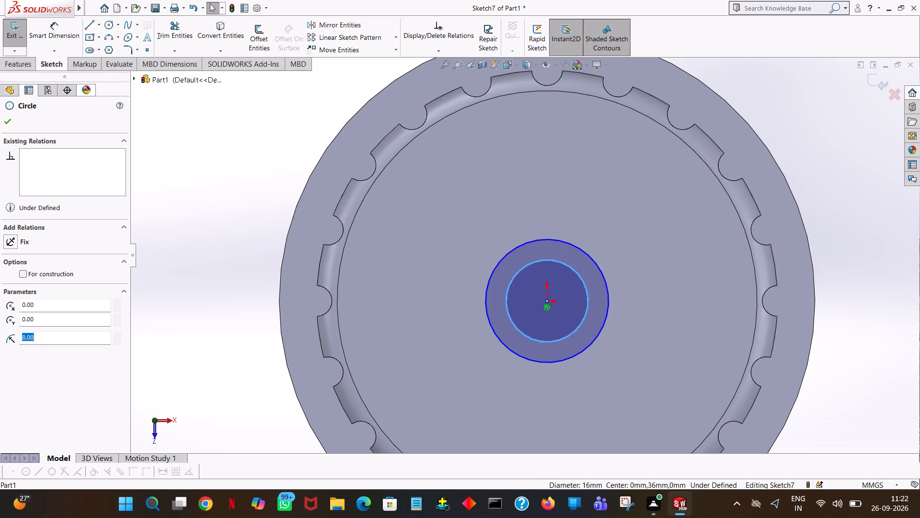
# Sketch connected lines from the origin: 9 mm horizontal along +X, 2 mm vertically upward, and about 4.5 mm horizontally back toward the centre.
pyautogui.click(86, 27)
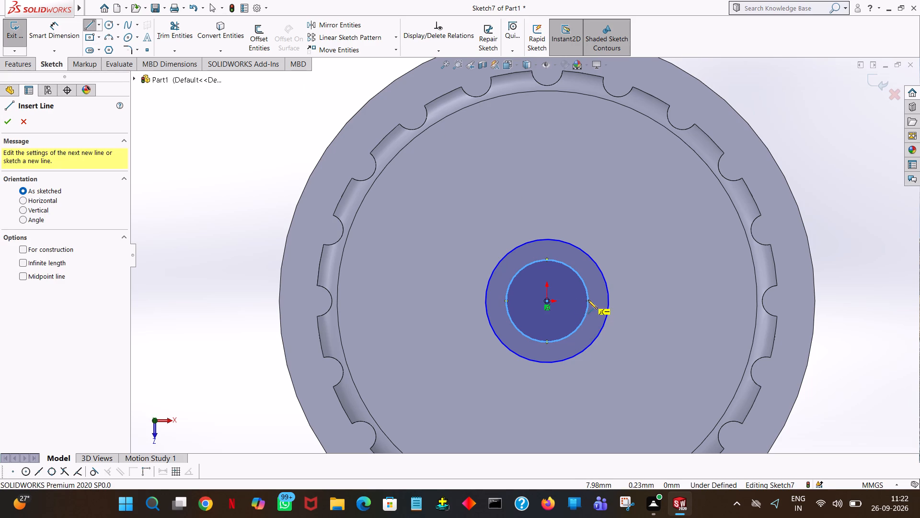
pyautogui.click(547, 301)
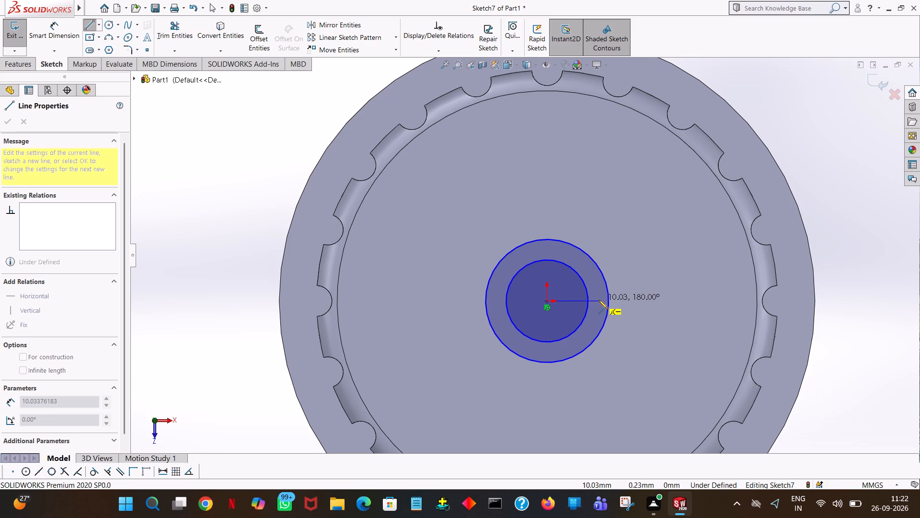
pyautogui.click(598, 300)
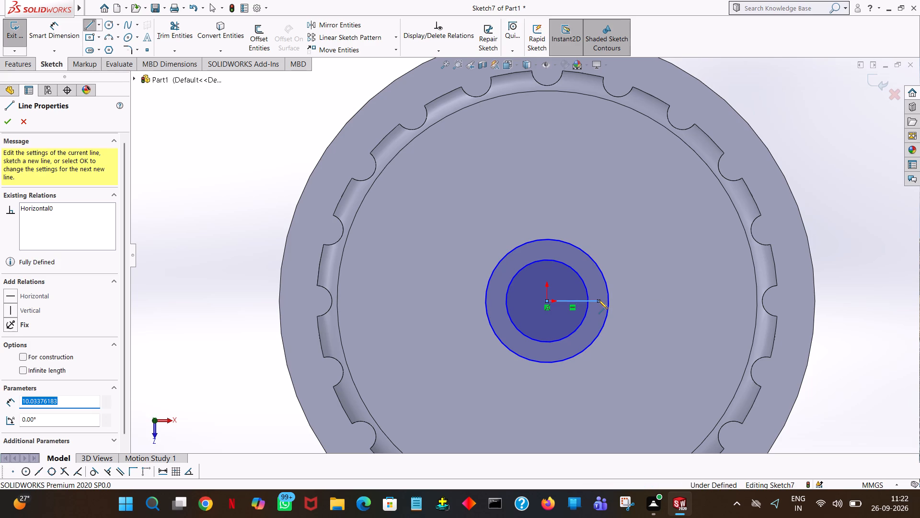
pyautogui.press('9')
pyautogui.press('Return')
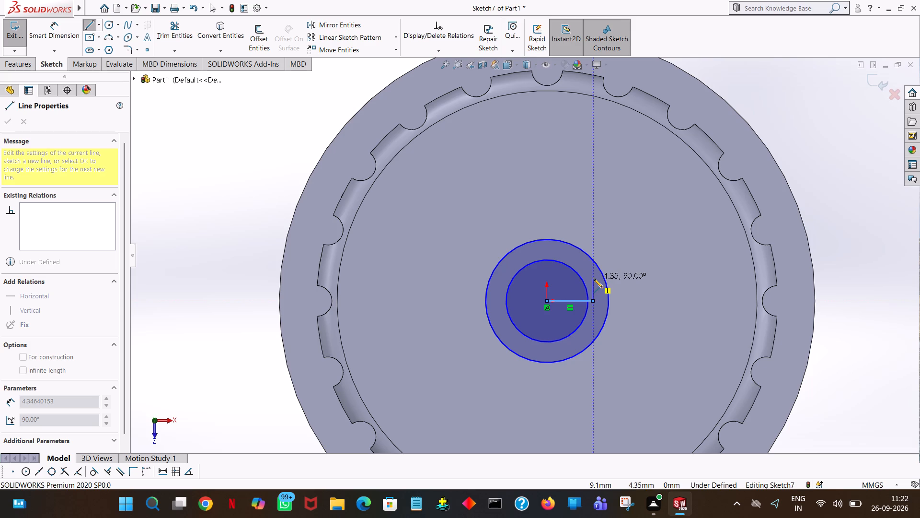
pyautogui.click(594, 279)
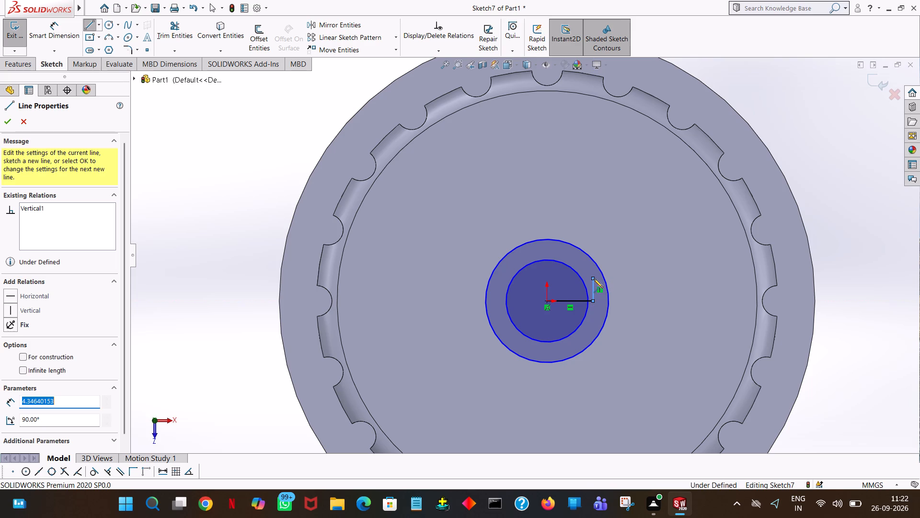
pyautogui.press('2')
pyautogui.press('Return')
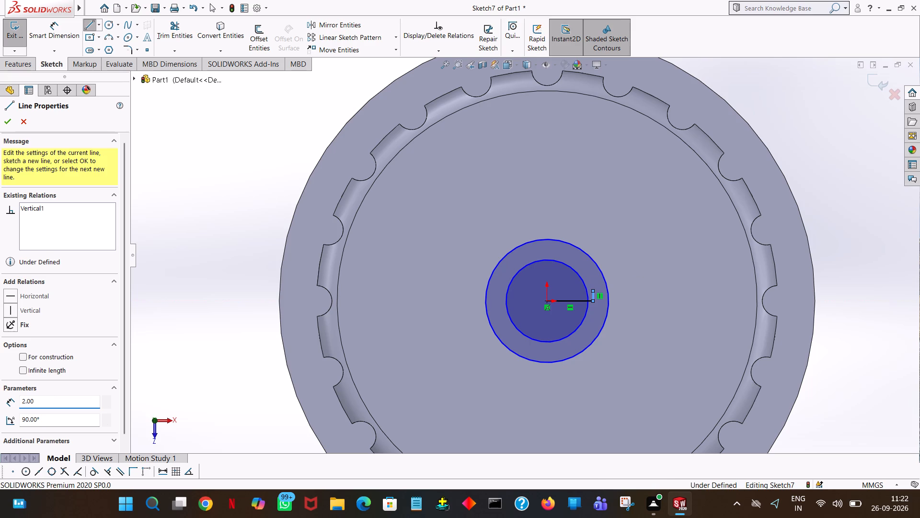
pyautogui.click(570, 289)
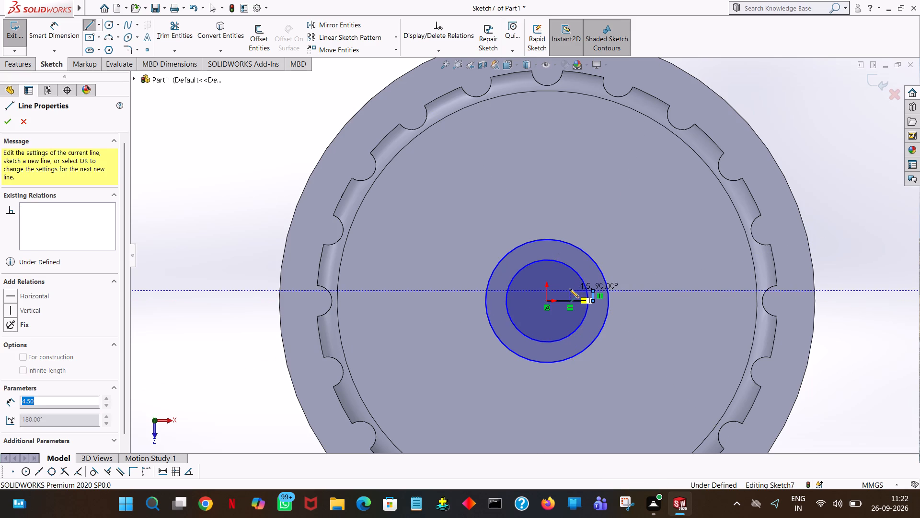
pyautogui.rightClick(570, 289)
pyautogui.click(587, 292)
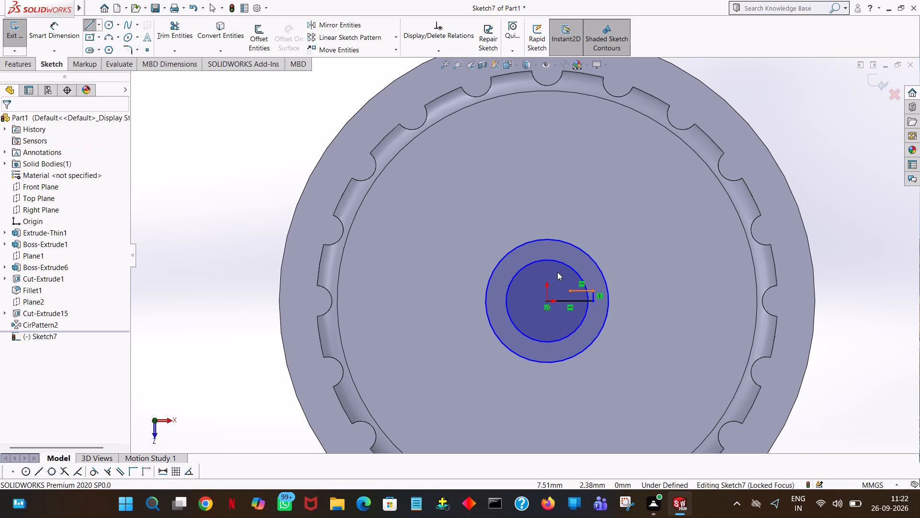
# Sketch connected lines from the end of the 9 mm horizontal line: 2 mm vertically downward and about 6.6 mm horizontally back toward the centre.
pyautogui.click(91, 25)
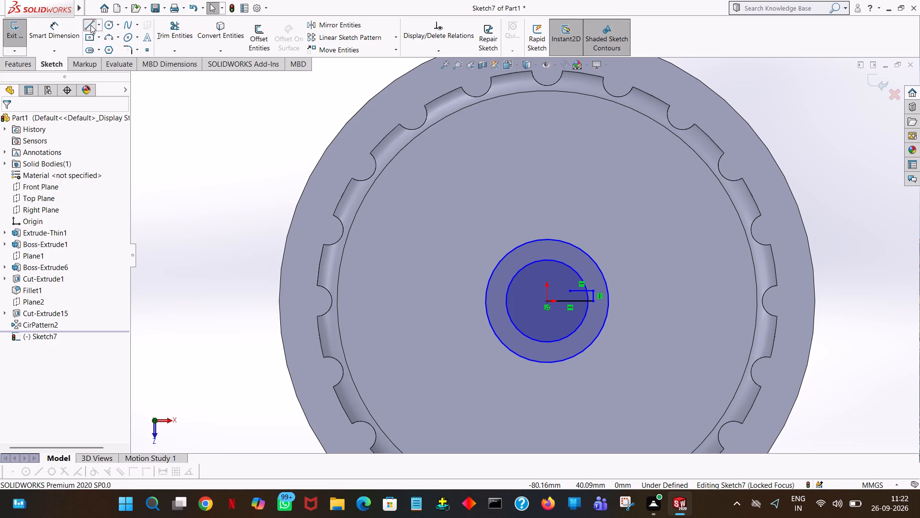
pyautogui.click(594, 301)
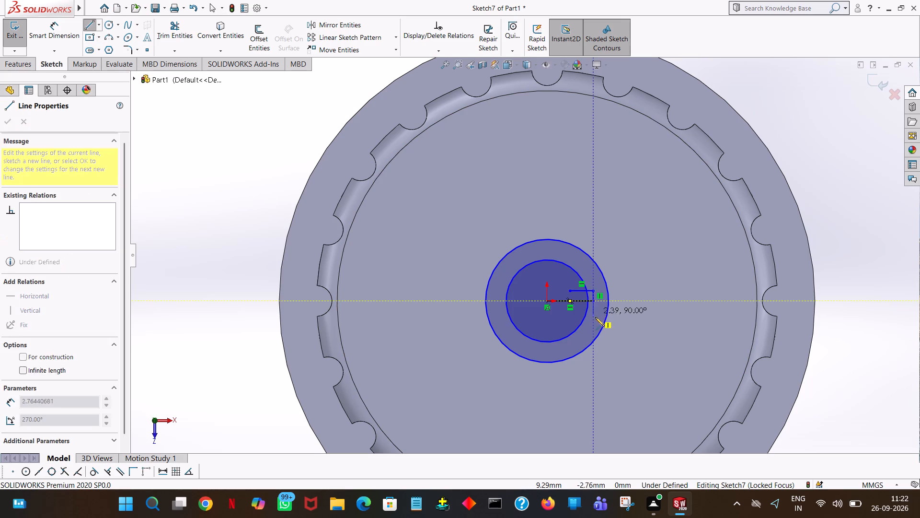
pyautogui.click(595, 318)
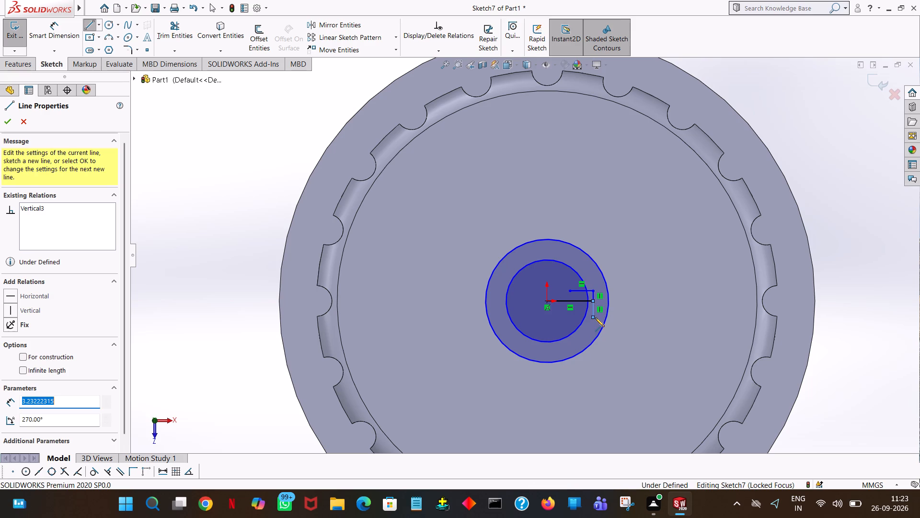
pyautogui.press('2')
pyautogui.press('Return')
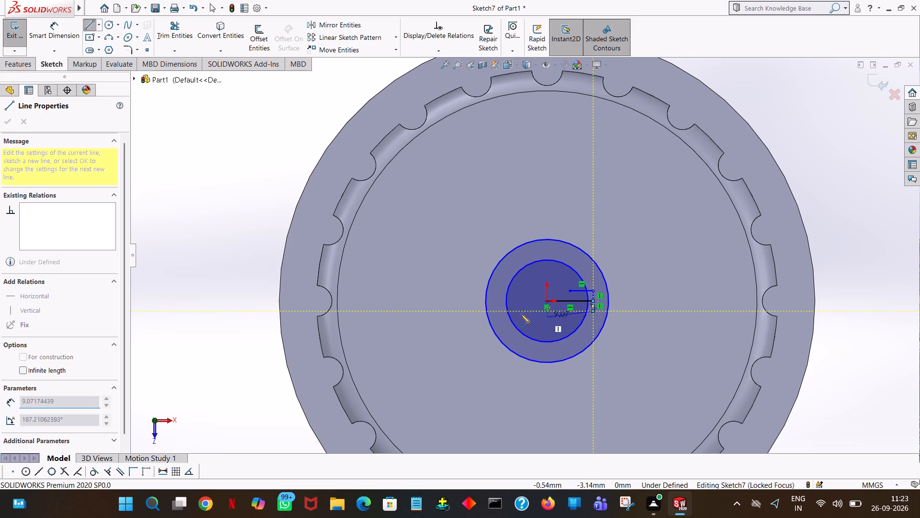
pyautogui.click(559, 309)
pyautogui.rightClick(559, 309)
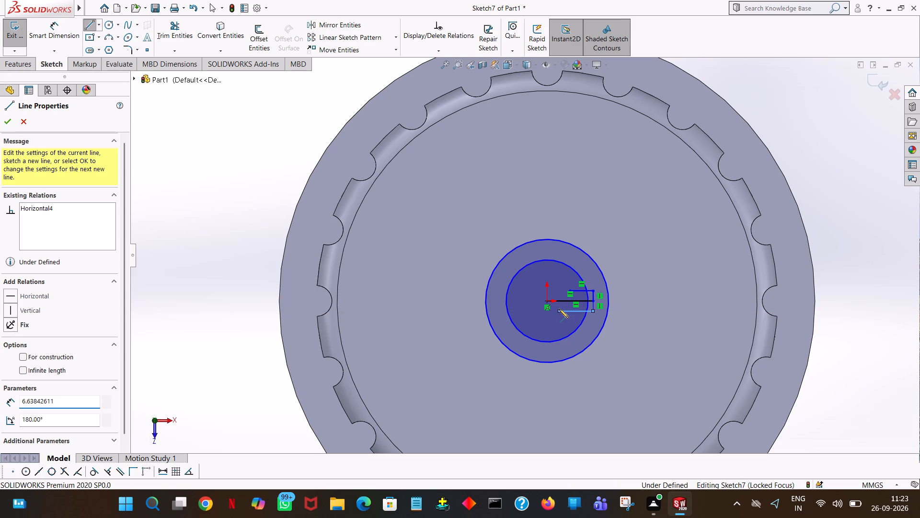
pyautogui.click(589, 316)
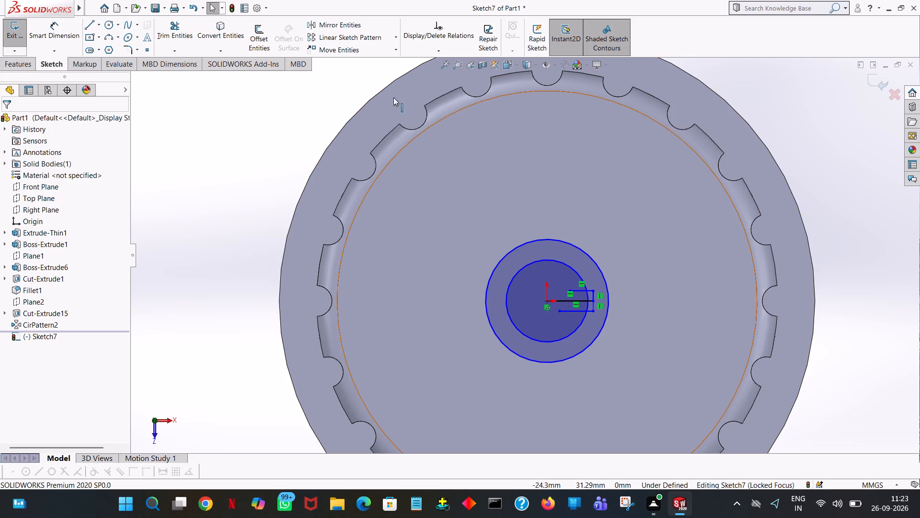
# Trim the 9 mm centre line, the keyway lines inside the inner circle and the arcs across the slot, leaving an open rectangular keyway.
pyautogui.click(180, 31)
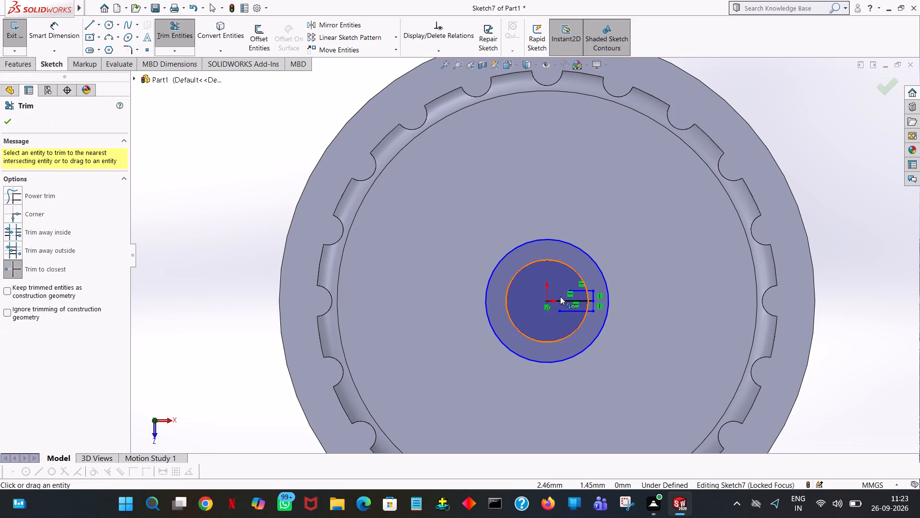
pyautogui.click(561, 301)
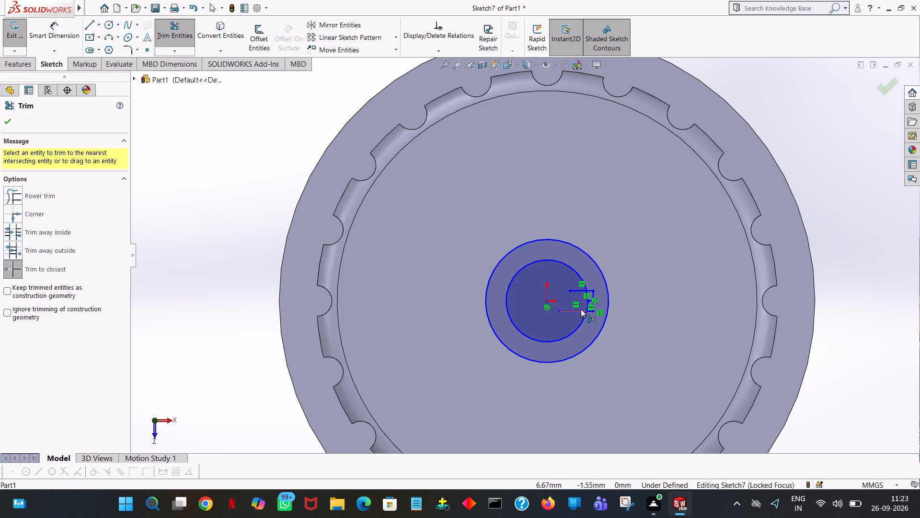
pyautogui.keyDown('ctrl'); pyautogui.scroll(-6, 575, 311); pyautogui.keyUp('ctrl')
pyautogui.click(560, 284)
pyautogui.rightClick(560, 284)
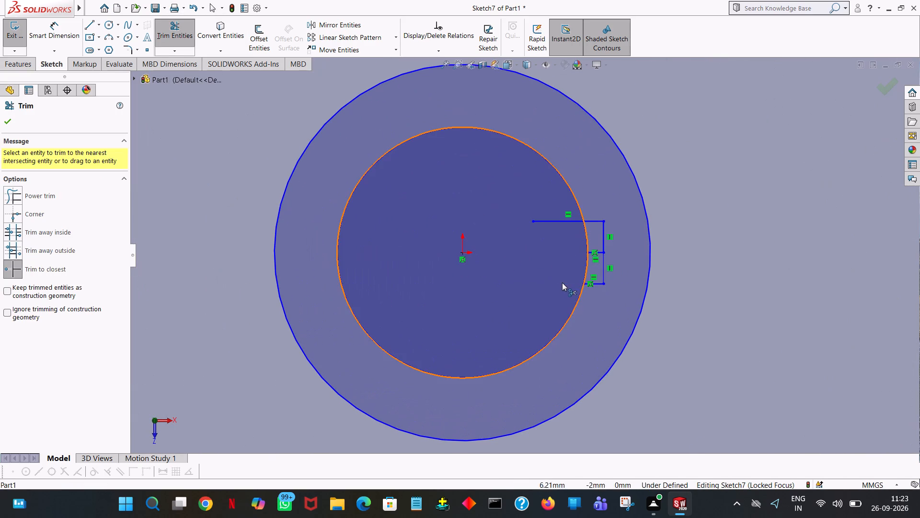
pyautogui.click(591, 269)
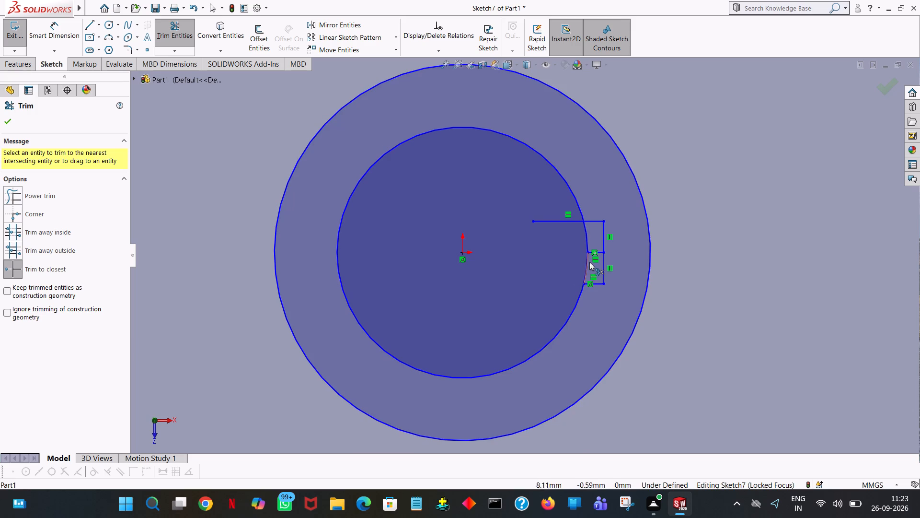
pyautogui.click(589, 262)
pyautogui.click(587, 244)
pyautogui.click(552, 222)
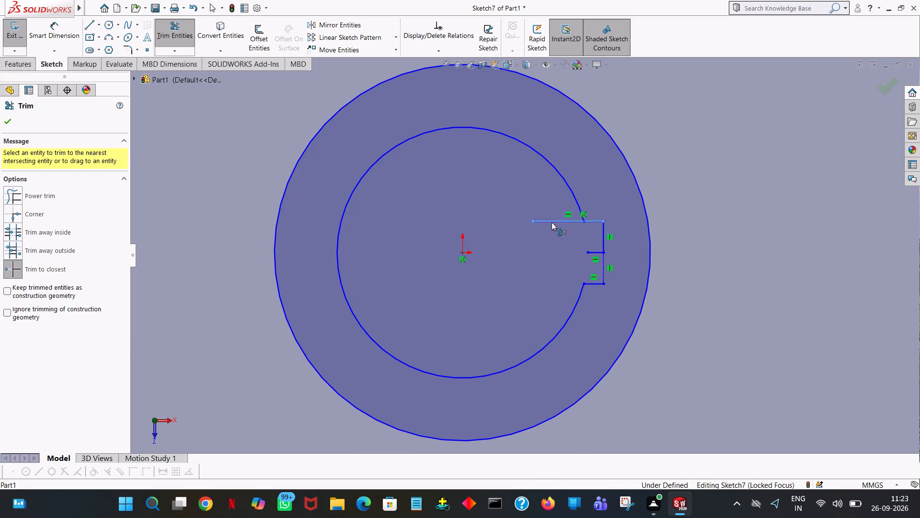
pyautogui.click(591, 251)
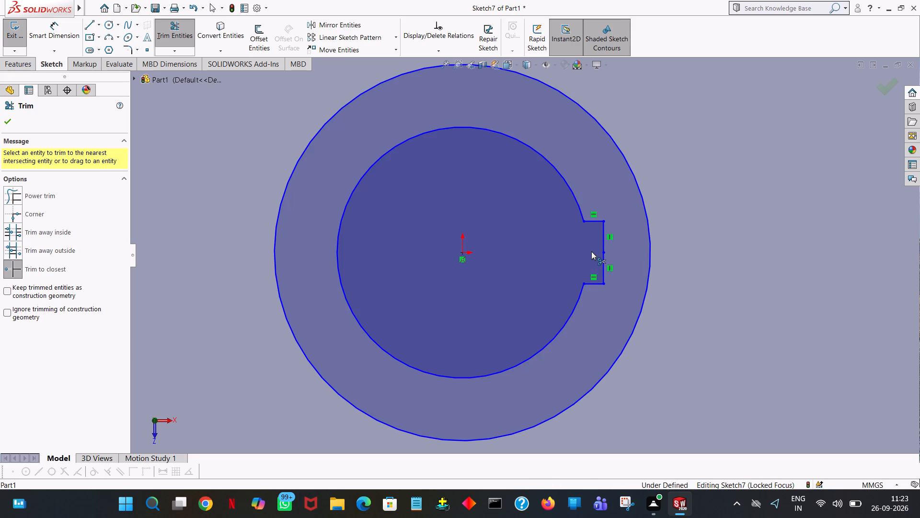
pyautogui.keyDown('ctrl'); pyautogui.scroll(-5, 591, 251); pyautogui.keyUp('ctrl')
pyautogui.keyDown('ctrl'); pyautogui.scroll(11, 591, 251); pyautogui.keyUp('ctrl')
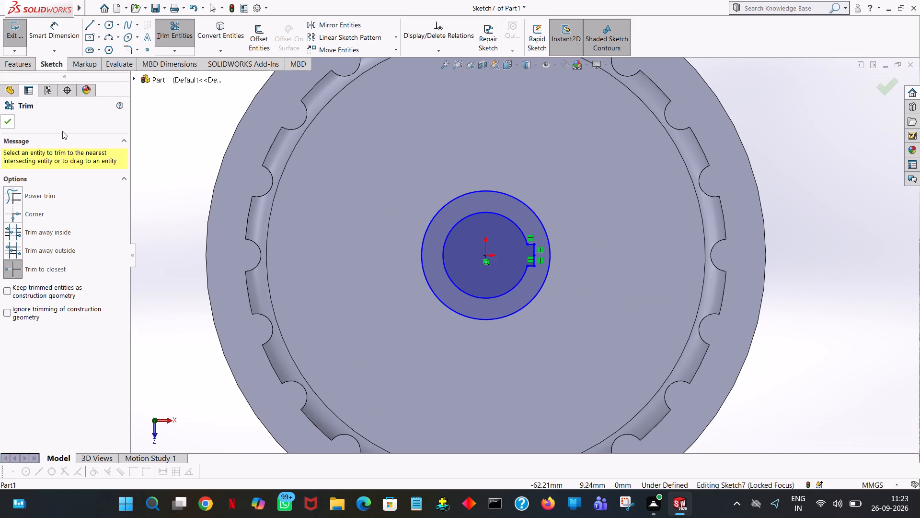
pyautogui.click(7, 121)
# Extrude the keyed ring profile as a blind 36 mm boss, reversed into the knob's hollow interior, with the result merged.
pyautogui.click(23, 65)
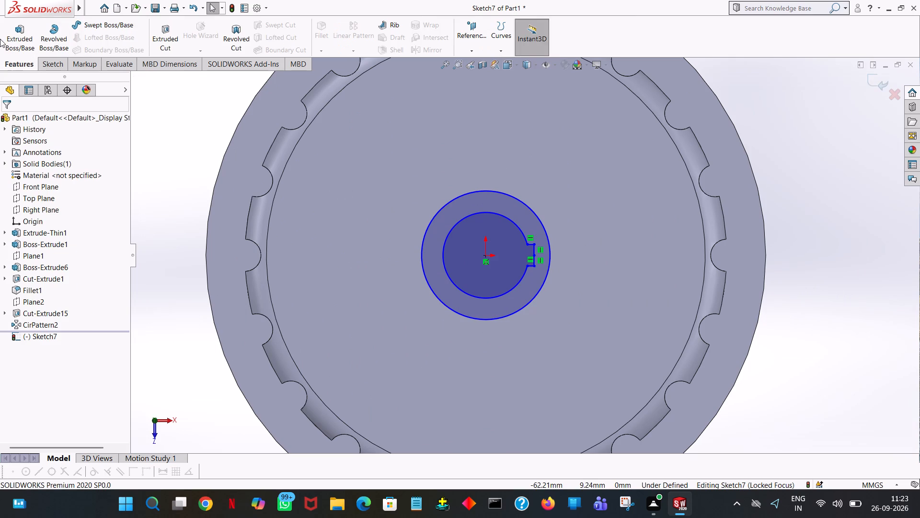
pyautogui.click(9, 39)
pyautogui.moveTo(578, 317); pyautogui.dragTo(609, 90, button='middle')
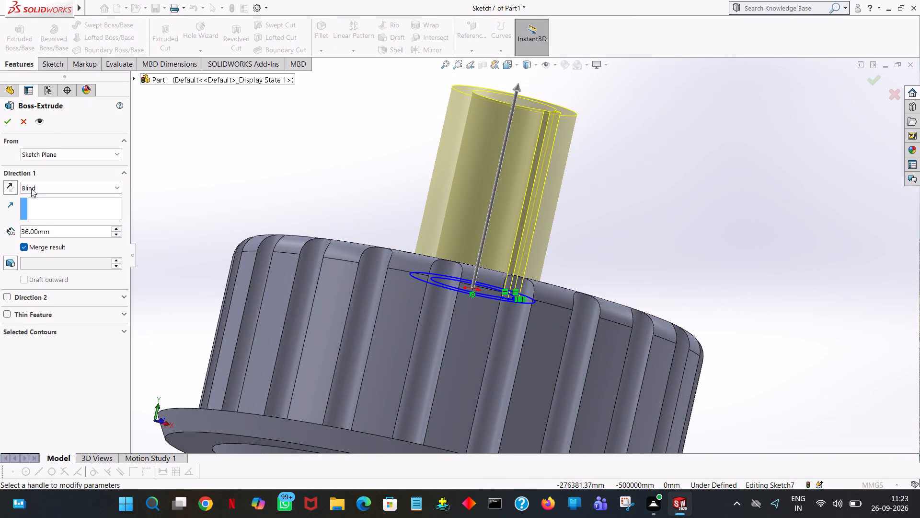
pyautogui.click(11, 186)
pyautogui.moveTo(579, 262); pyautogui.dragTo(545, 315, button='middle')
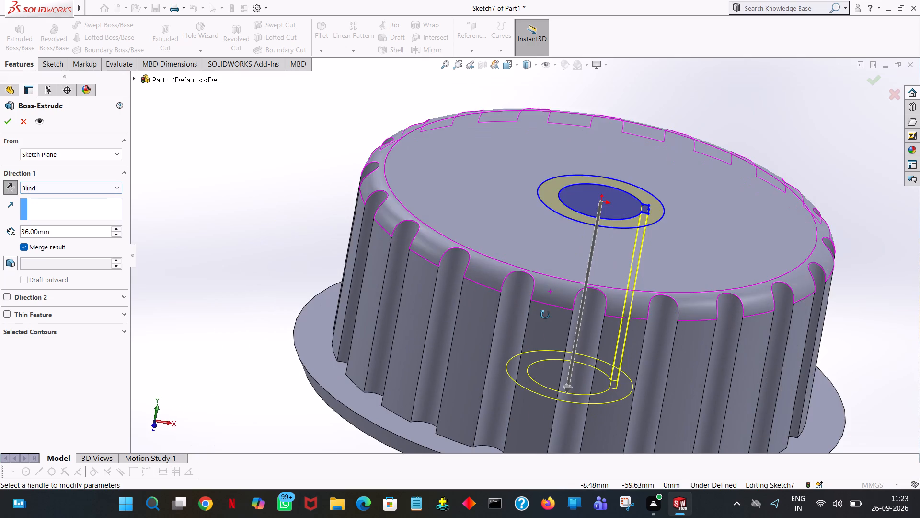
pyautogui.moveTo(545, 315); pyautogui.dragTo(668, 98, button='middle')
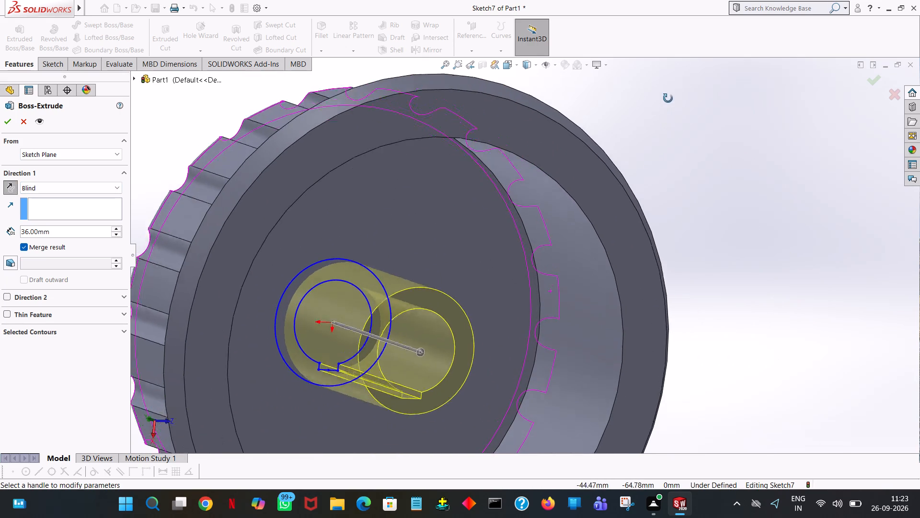
pyautogui.moveTo(668, 98); pyautogui.dragTo(668, 93, button='middle')
pyautogui.click(3, 126)
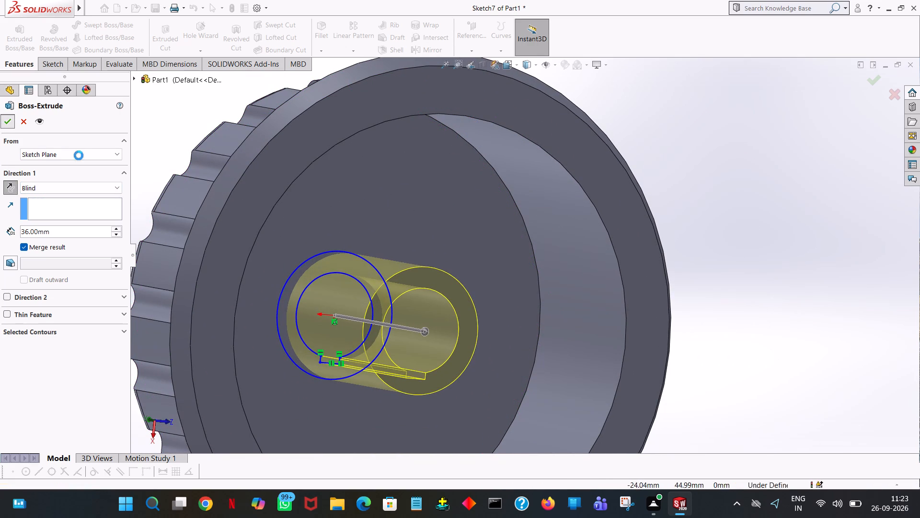
pyautogui.click(701, 268)
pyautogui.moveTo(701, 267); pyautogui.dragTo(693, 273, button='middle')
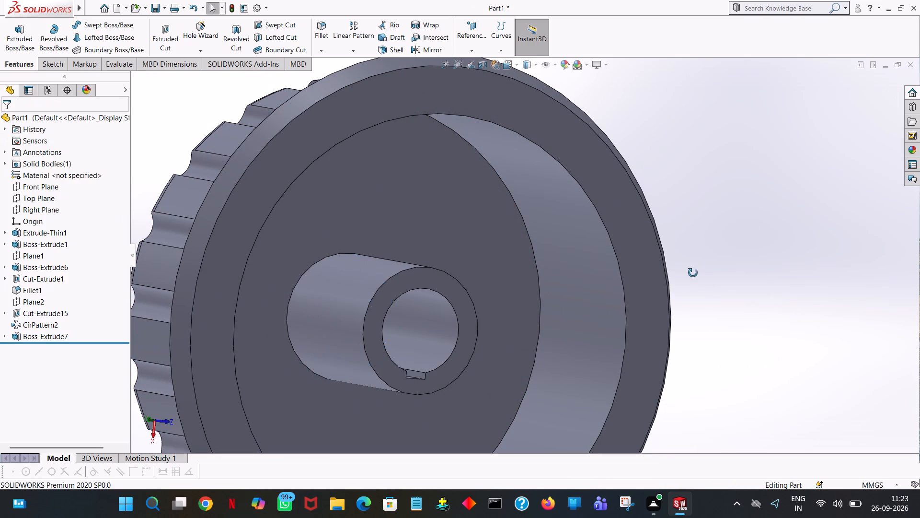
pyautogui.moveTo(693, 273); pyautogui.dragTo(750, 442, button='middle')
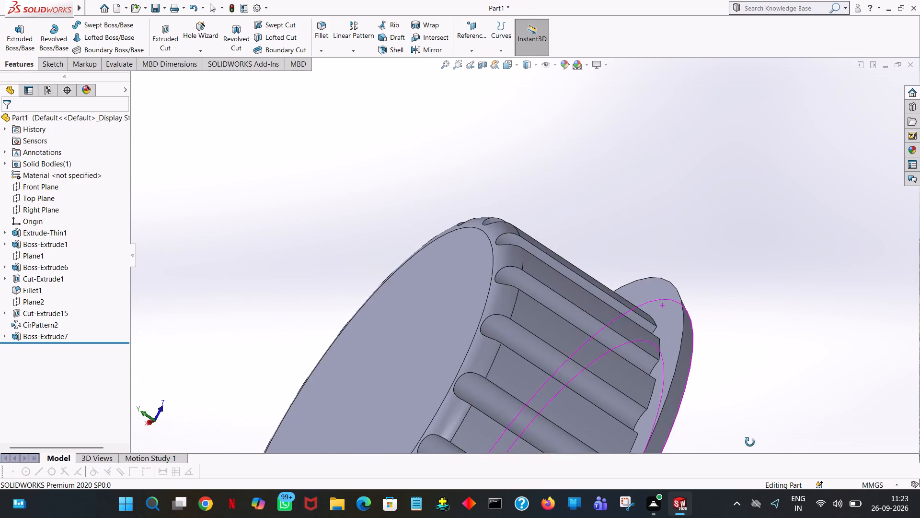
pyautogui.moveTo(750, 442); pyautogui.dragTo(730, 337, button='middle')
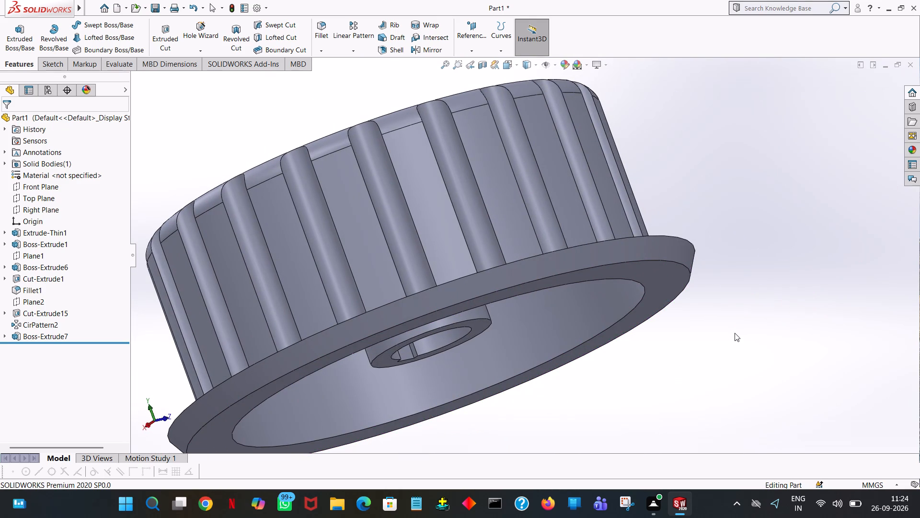
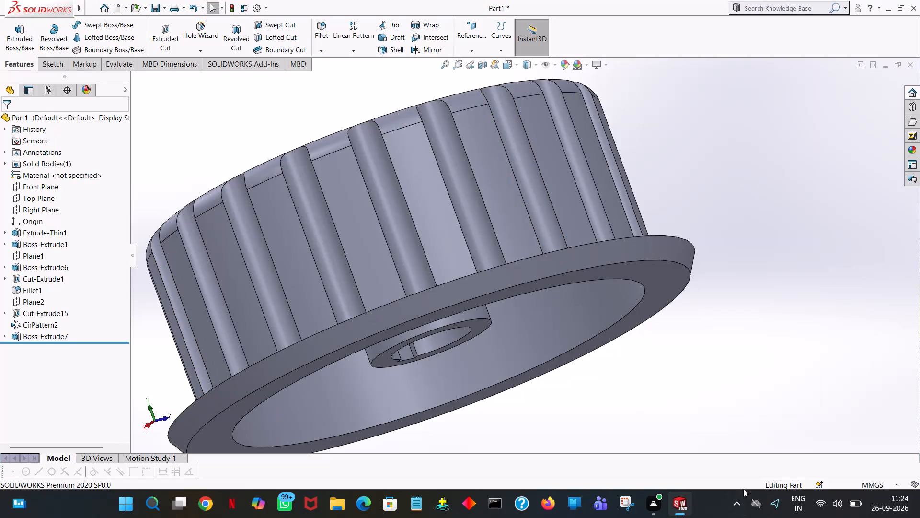
# Examine the knob from all sides, including the fluted exterior, the flange, the hollow interior and the keyed boss.
pyautogui.moveTo(752, 215); pyautogui.dragTo(728, 210, button='middle')
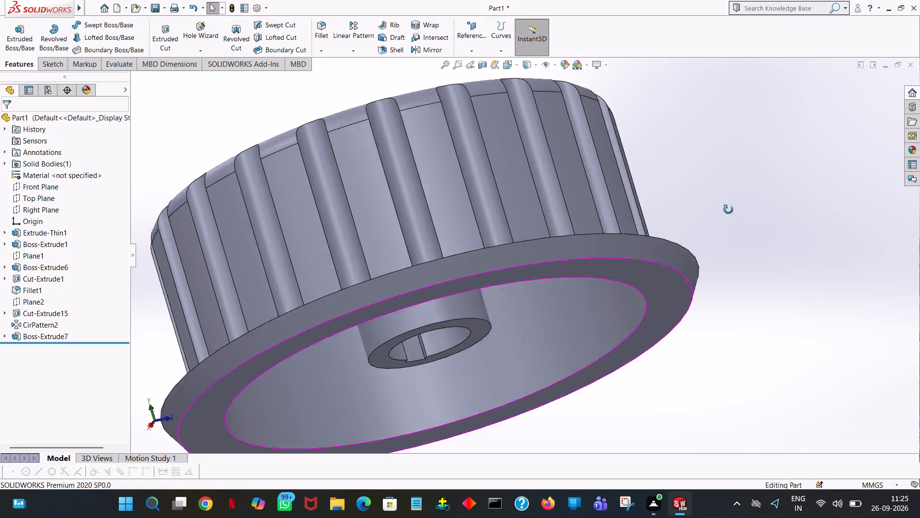
pyautogui.moveTo(728, 210); pyautogui.dragTo(688, 38, button='middle')
pyautogui.moveTo(726, 79); pyautogui.dragTo(731, 90, button='middle')
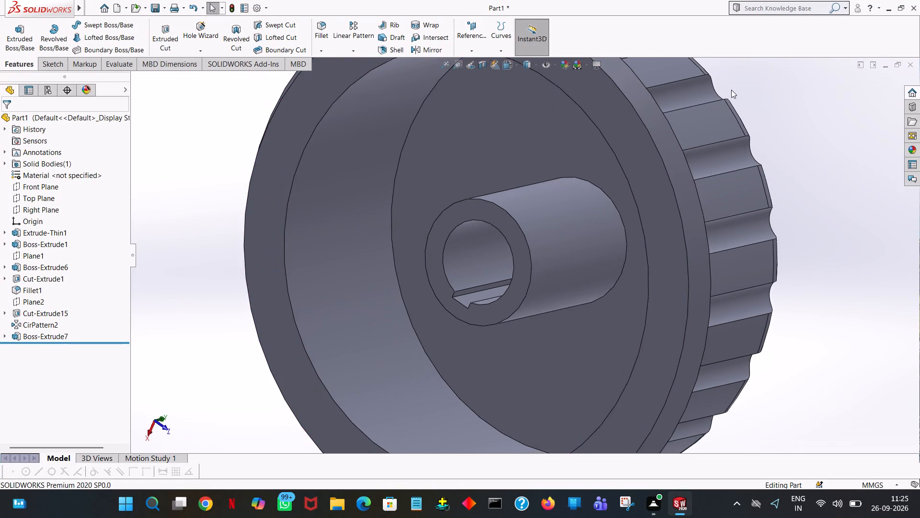
pyautogui.moveTo(731, 90); pyautogui.dragTo(708, 274, button='middle')
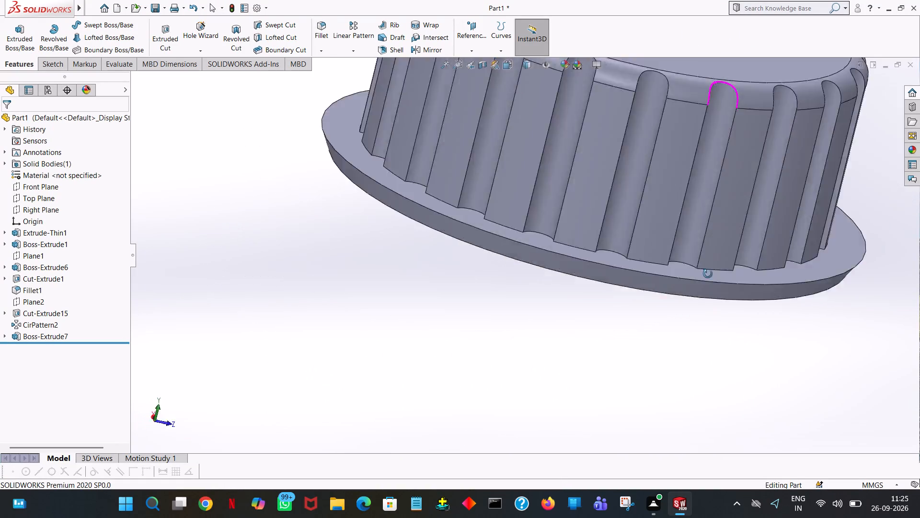
pyautogui.moveTo(708, 274); pyautogui.dragTo(713, 264, button='middle')
pyautogui.moveTo(729, 216); pyautogui.dragTo(728, 285, button='middle')
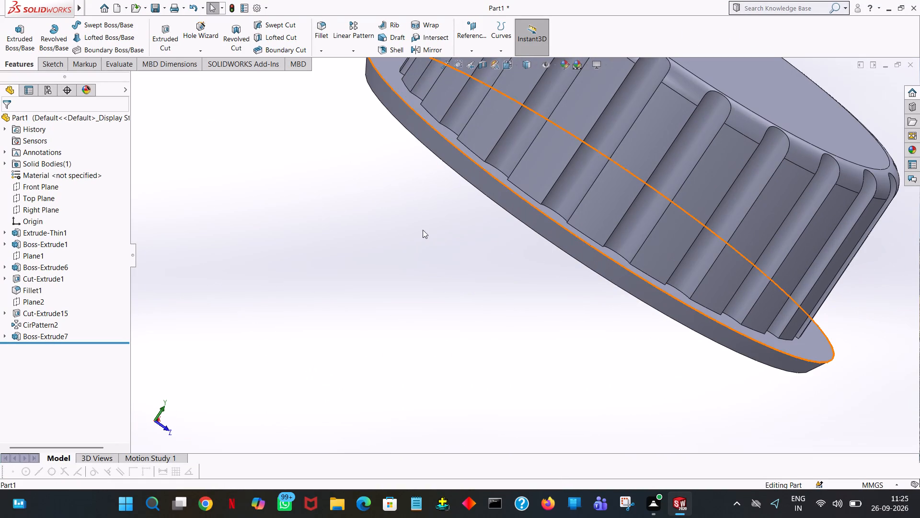
pyautogui.click(296, 261)
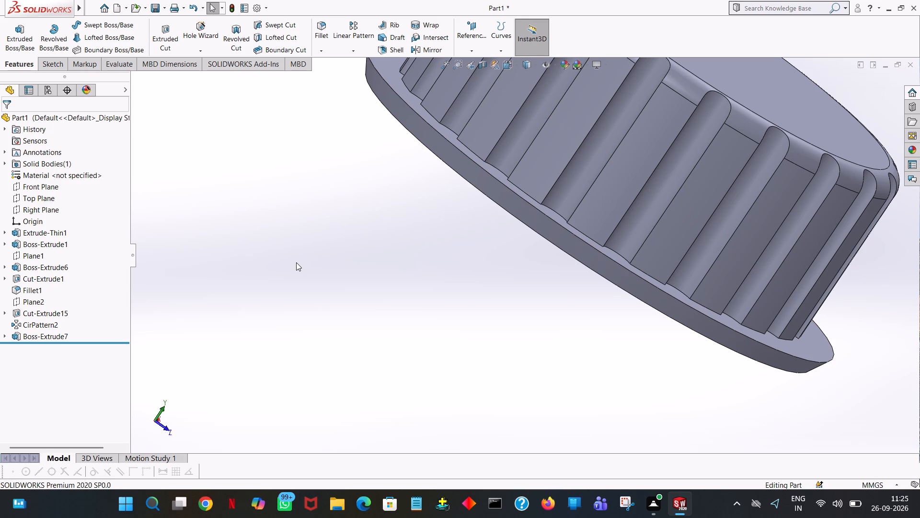
pyautogui.hotkey('ctrl', '7')
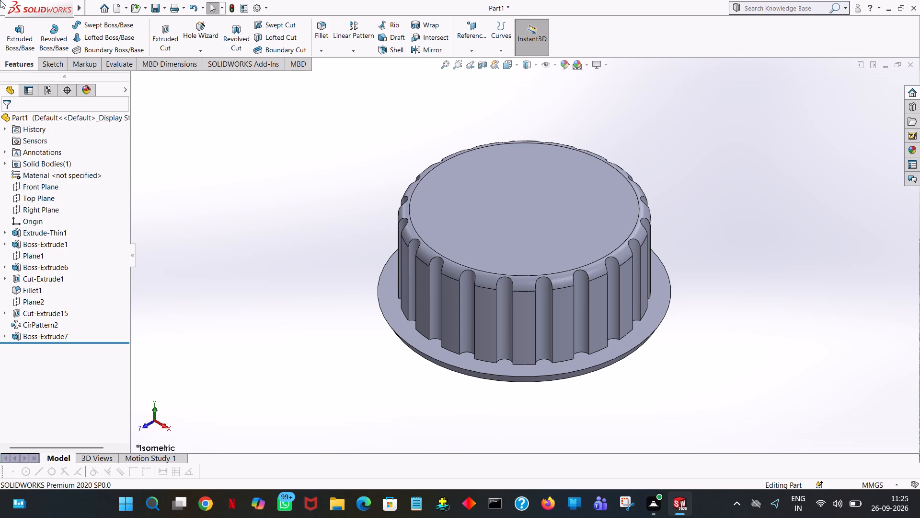
pyautogui.moveTo(711, 324); pyautogui.dragTo(709, 323, button='middle')
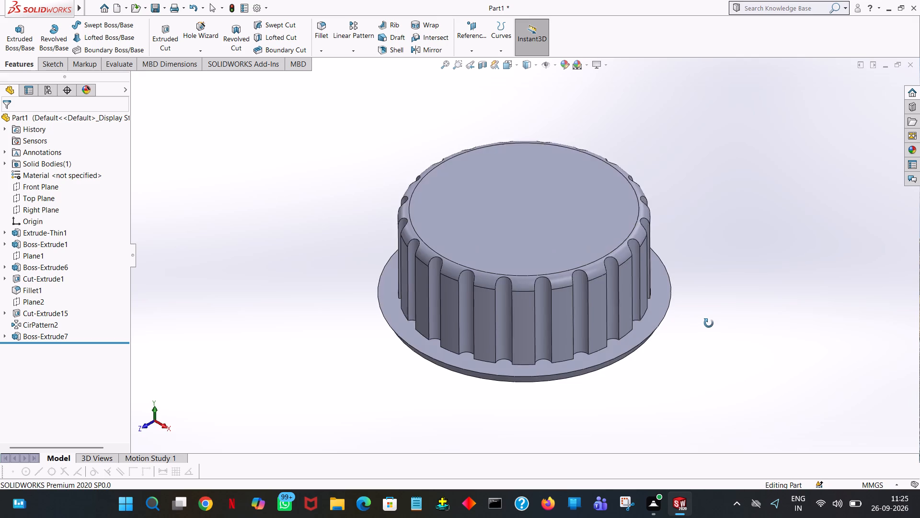
pyautogui.moveTo(709, 323); pyautogui.dragTo(838, 141, button='middle')
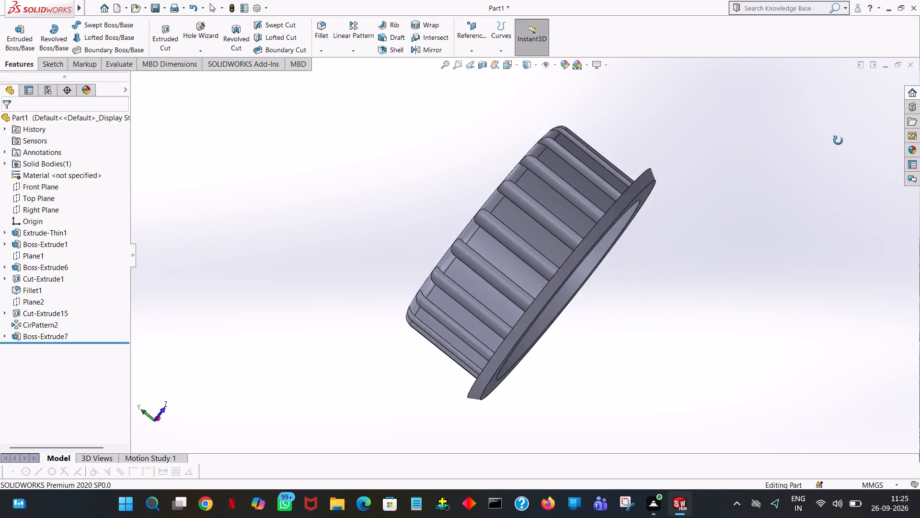
pyautogui.moveTo(838, 141); pyautogui.dragTo(702, 320, button='middle')
pyautogui.middleClick(385, 346)
pyautogui.middleClick(757, 173)
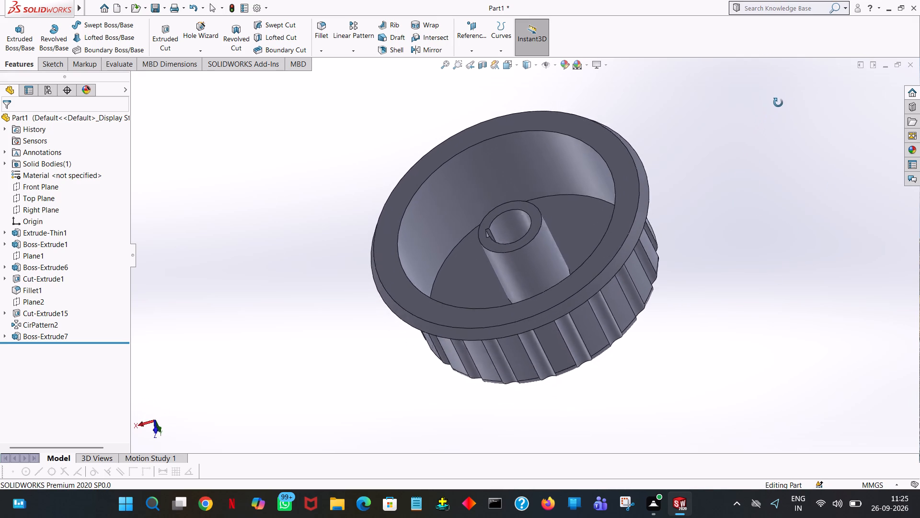
pyautogui.moveTo(779, 101); pyautogui.dragTo(783, 109, button='middle')
pyautogui.moveTo(747, 216); pyautogui.dragTo(769, 300, button='middle')
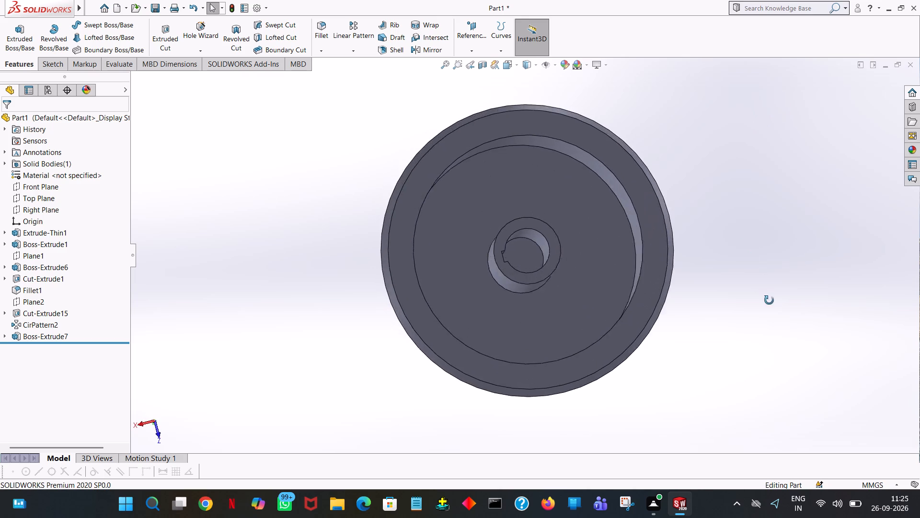
pyautogui.moveTo(769, 300); pyautogui.dragTo(724, 443, button='middle')
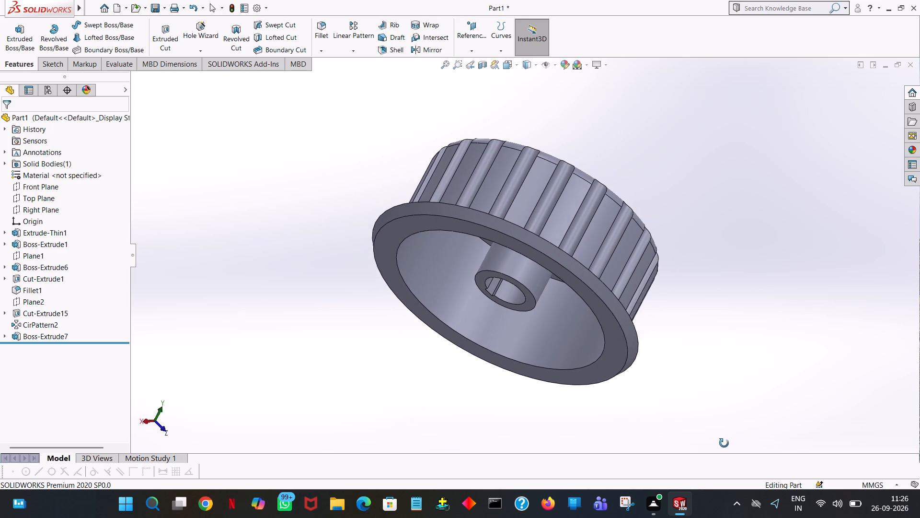
pyautogui.moveTo(724, 443); pyautogui.dragTo(813, 254, button='middle')
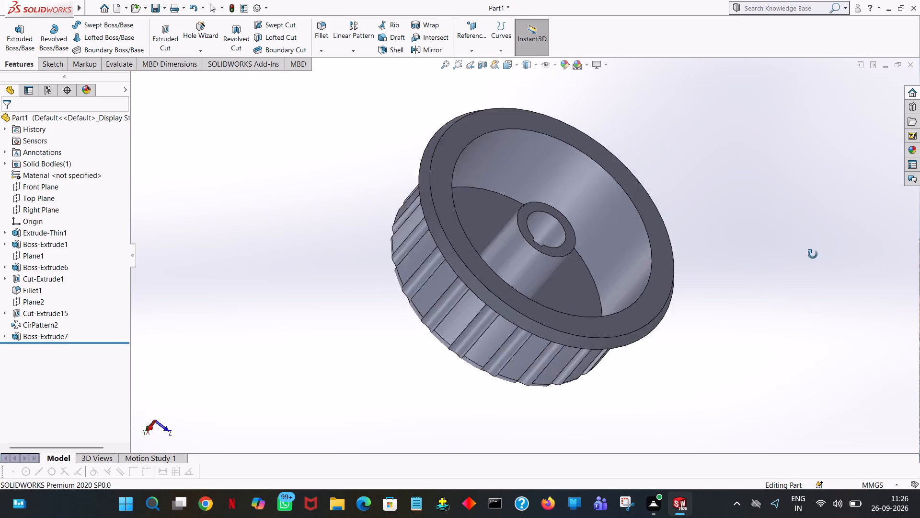
pyautogui.moveTo(813, 254); pyautogui.dragTo(810, 514, button='middle')
pyautogui.moveTo(744, 296); pyautogui.dragTo(747, 325, button='middle')
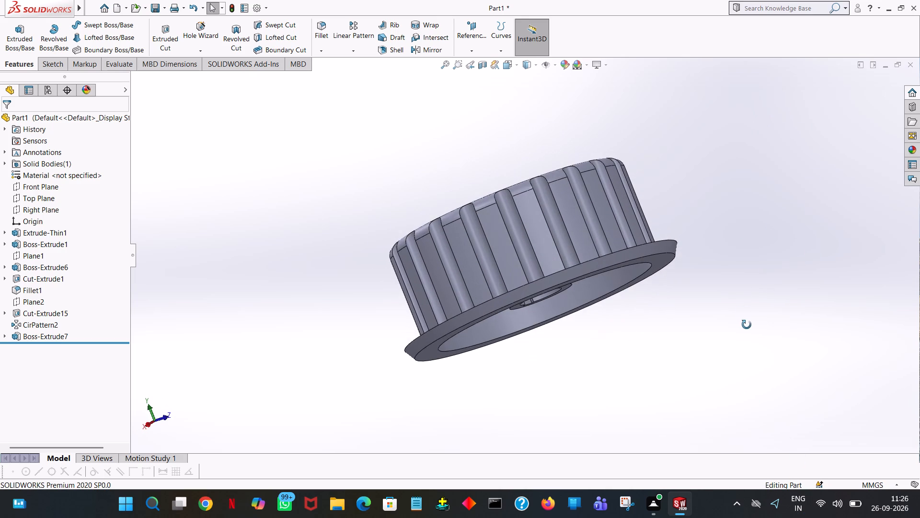
pyautogui.moveTo(747, 325); pyautogui.dragTo(747, 325, button='middle')
pyautogui.moveTo(658, 253); pyautogui.dragTo(655, 258)
pyautogui.click(783, 193)
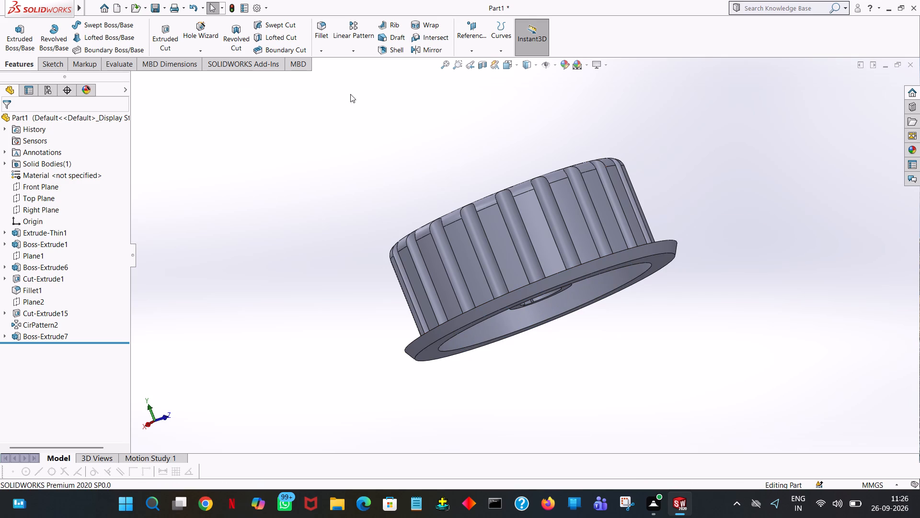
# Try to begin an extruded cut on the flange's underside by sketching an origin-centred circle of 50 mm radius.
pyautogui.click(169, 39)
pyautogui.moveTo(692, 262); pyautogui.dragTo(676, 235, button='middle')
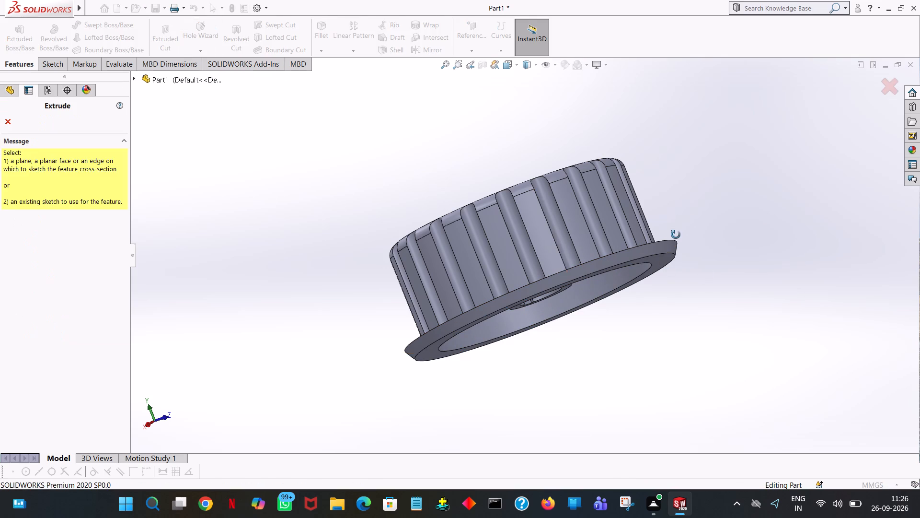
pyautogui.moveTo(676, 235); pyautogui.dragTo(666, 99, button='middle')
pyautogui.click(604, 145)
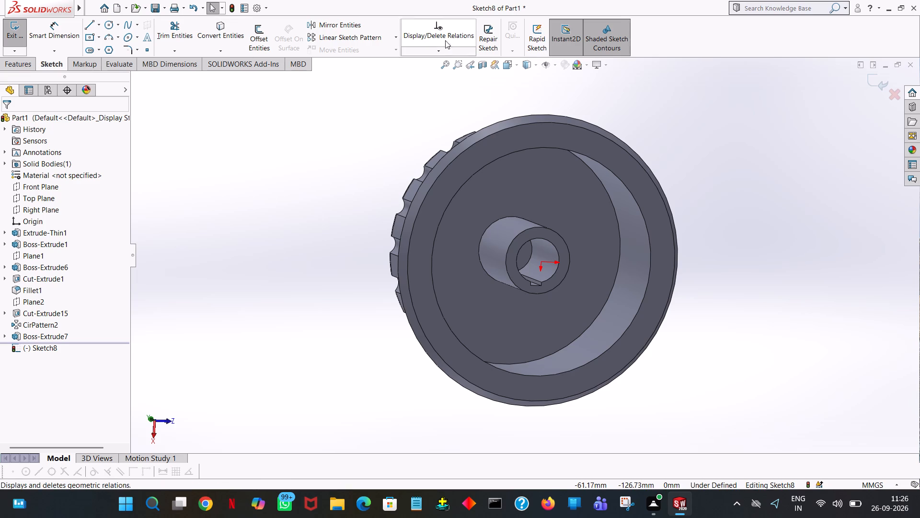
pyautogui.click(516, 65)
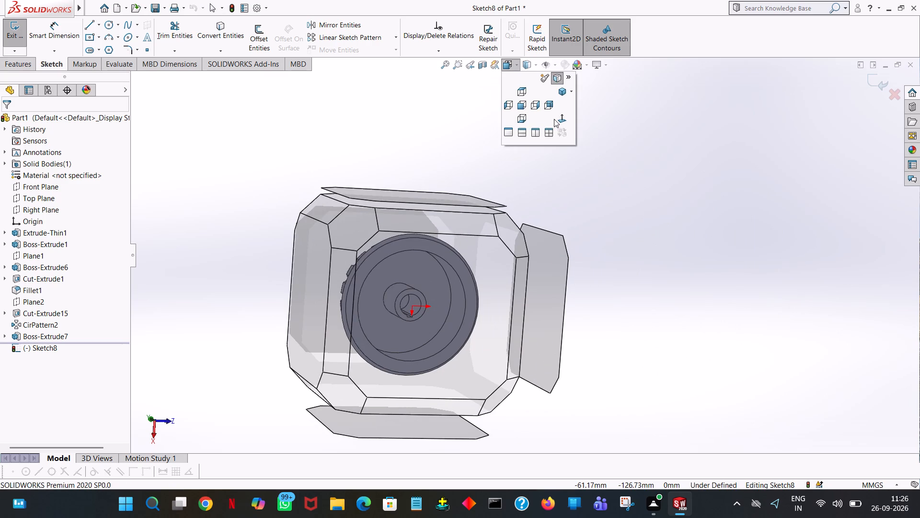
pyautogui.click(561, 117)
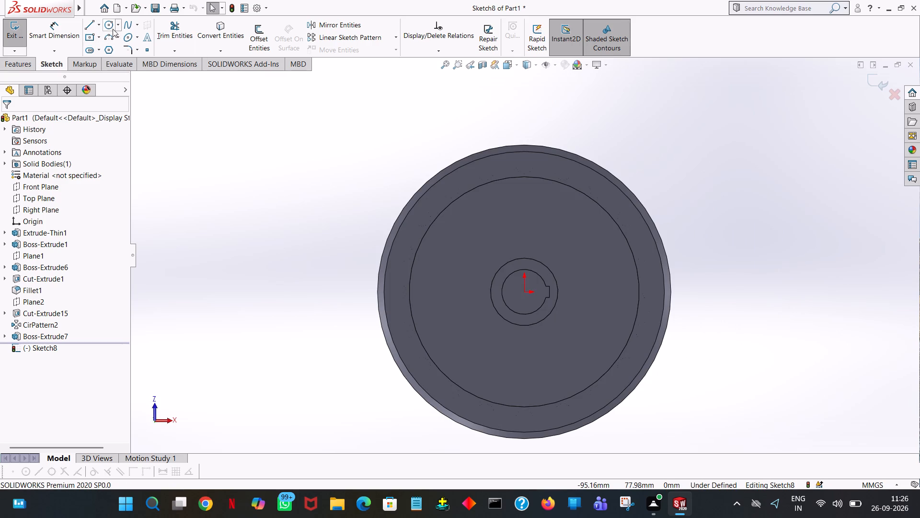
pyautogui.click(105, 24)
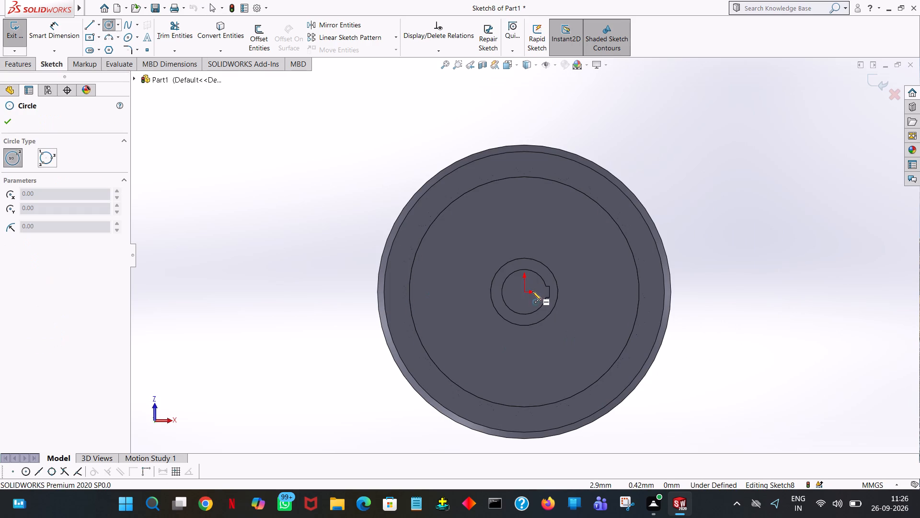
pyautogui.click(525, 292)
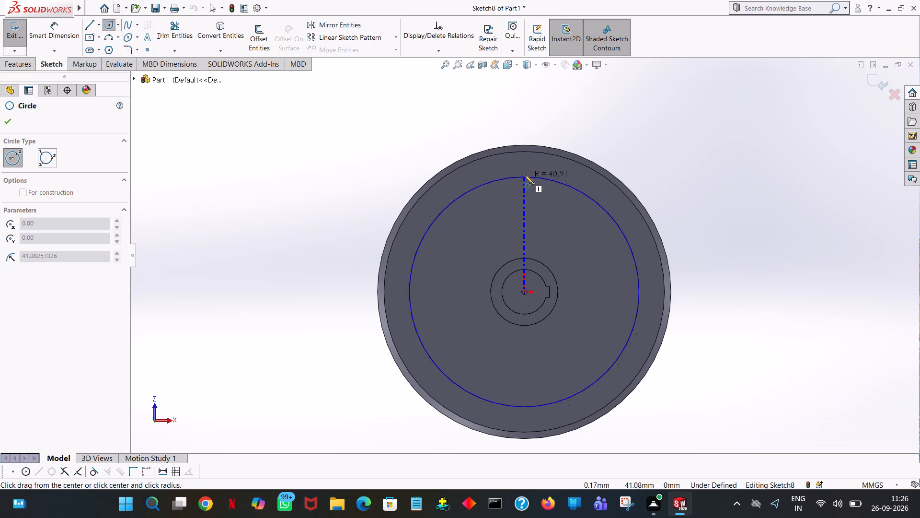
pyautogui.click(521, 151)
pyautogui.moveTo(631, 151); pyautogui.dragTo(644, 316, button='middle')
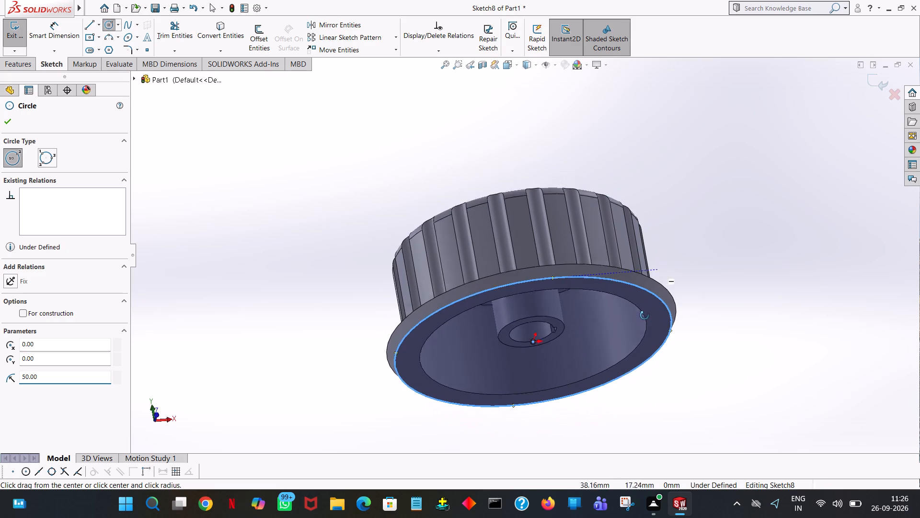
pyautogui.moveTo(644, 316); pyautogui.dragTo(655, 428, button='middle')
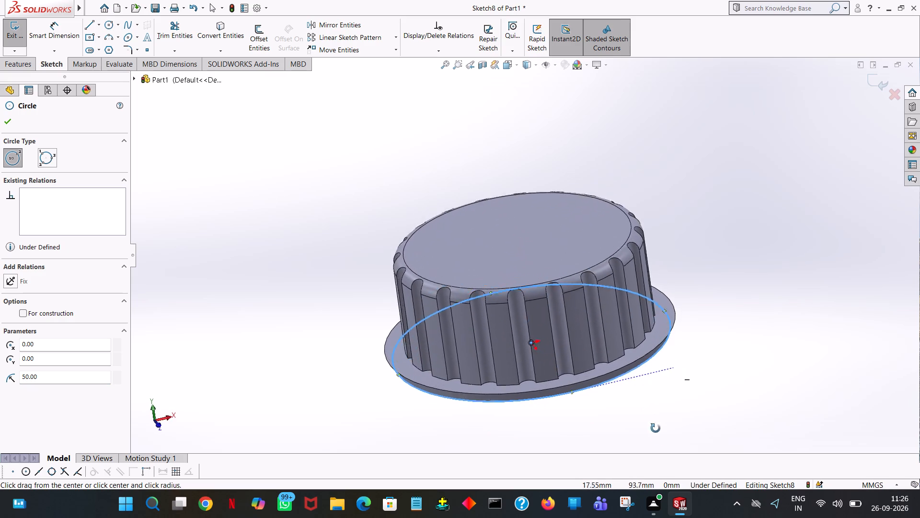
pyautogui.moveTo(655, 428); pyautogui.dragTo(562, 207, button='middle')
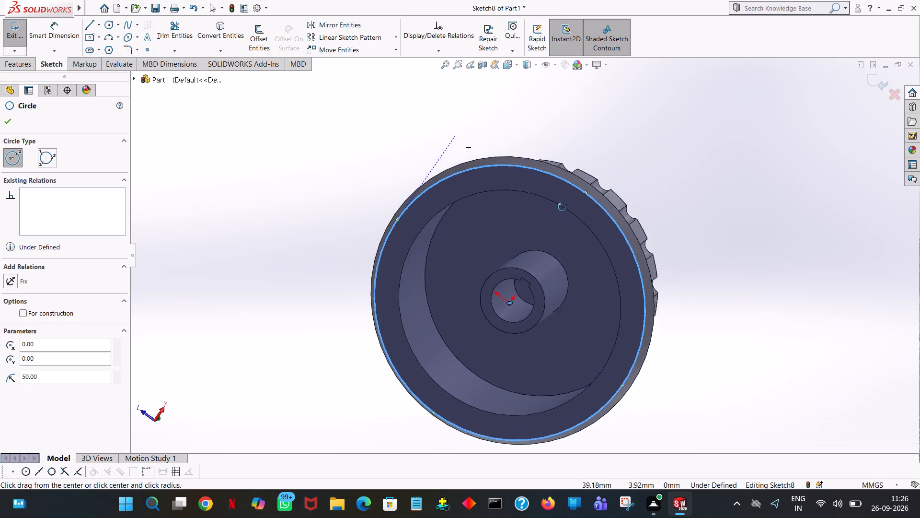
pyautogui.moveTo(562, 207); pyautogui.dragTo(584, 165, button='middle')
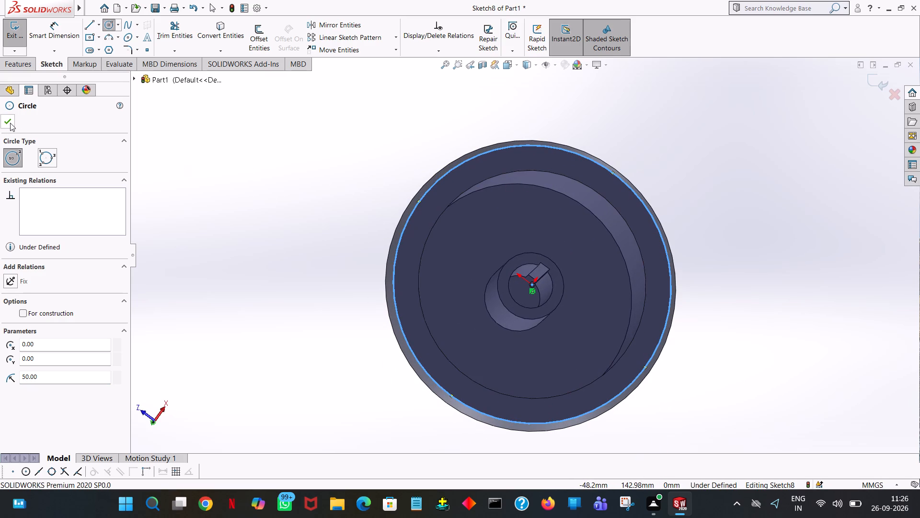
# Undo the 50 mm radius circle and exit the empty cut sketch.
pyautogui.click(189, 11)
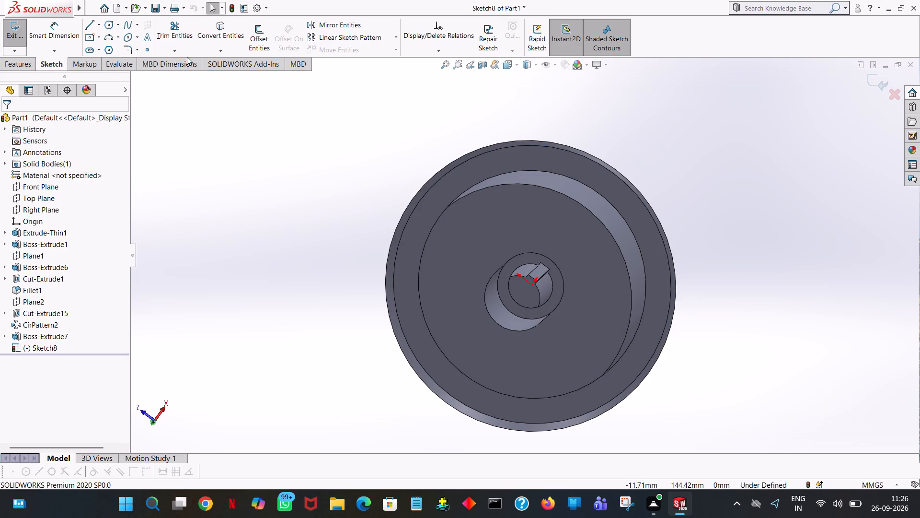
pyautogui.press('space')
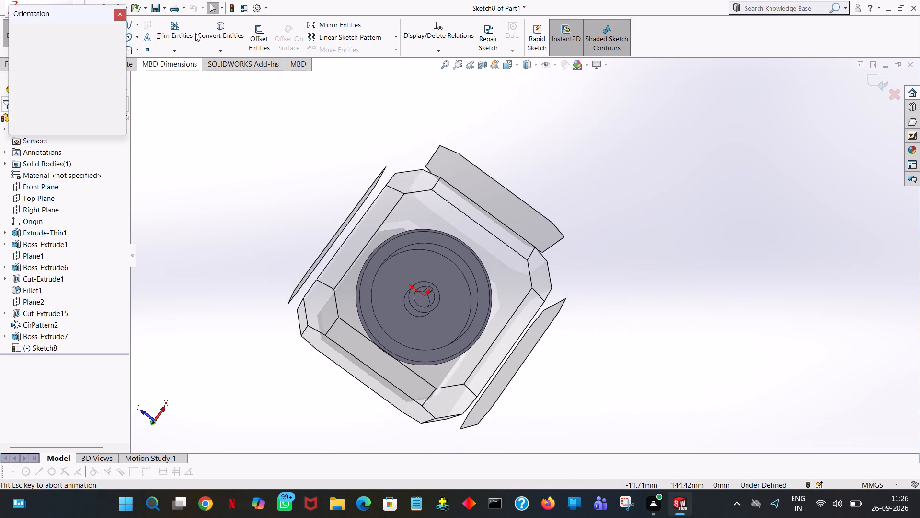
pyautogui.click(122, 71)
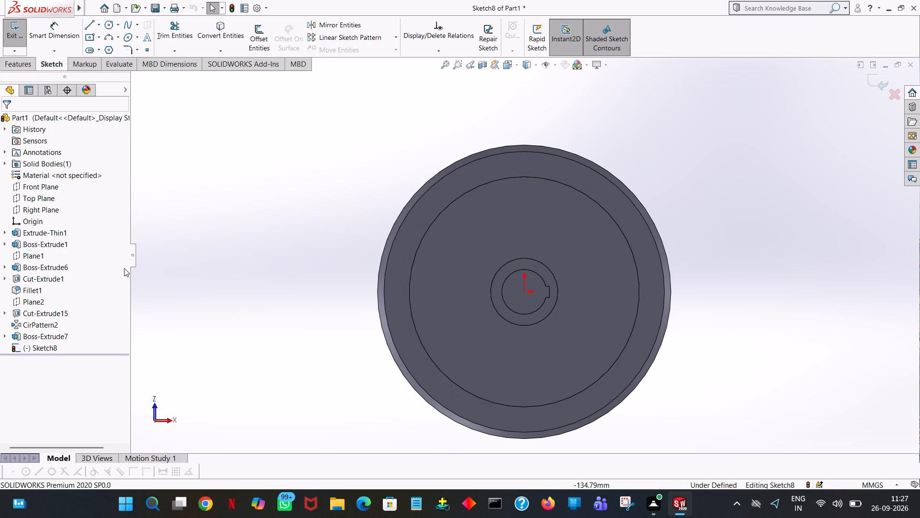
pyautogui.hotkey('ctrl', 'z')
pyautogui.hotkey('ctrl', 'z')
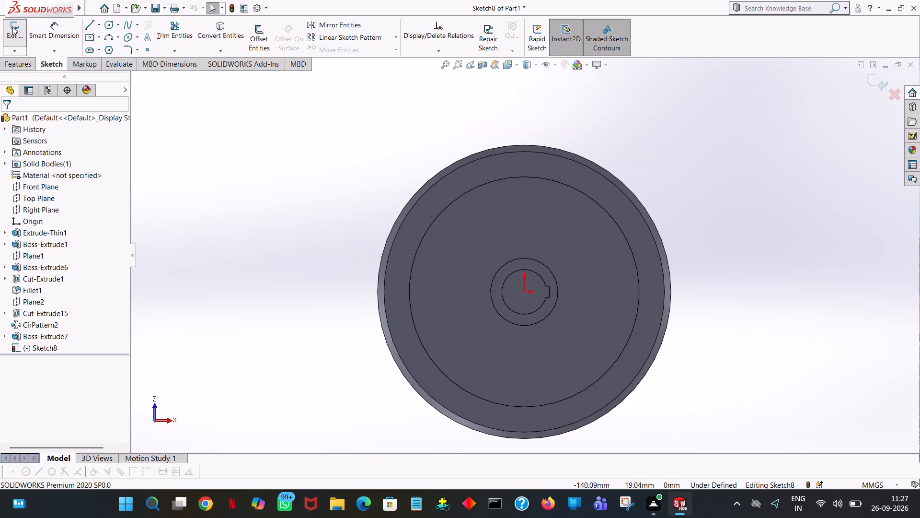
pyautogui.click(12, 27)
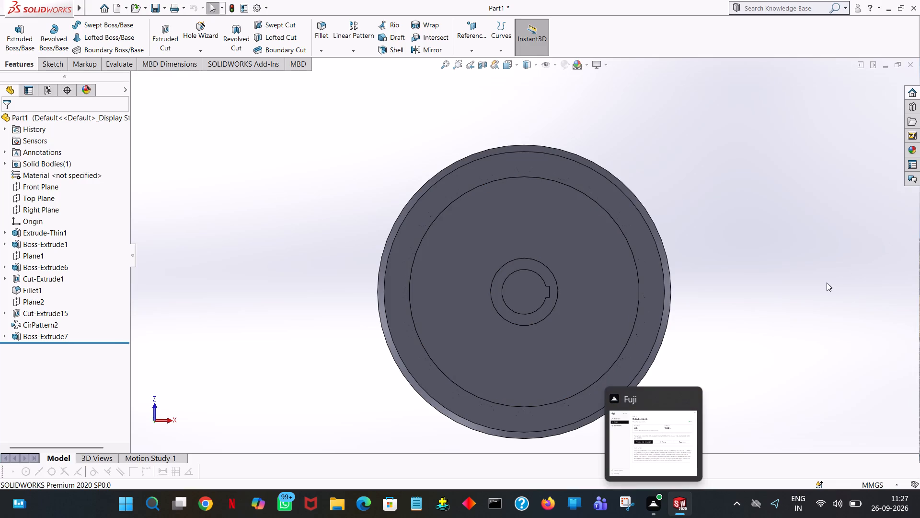
# Apply a medium grey colour from the standard swatches to the whole knob part.
pyautogui.moveTo(827, 283); pyautogui.dragTo(680, 424, button='middle')
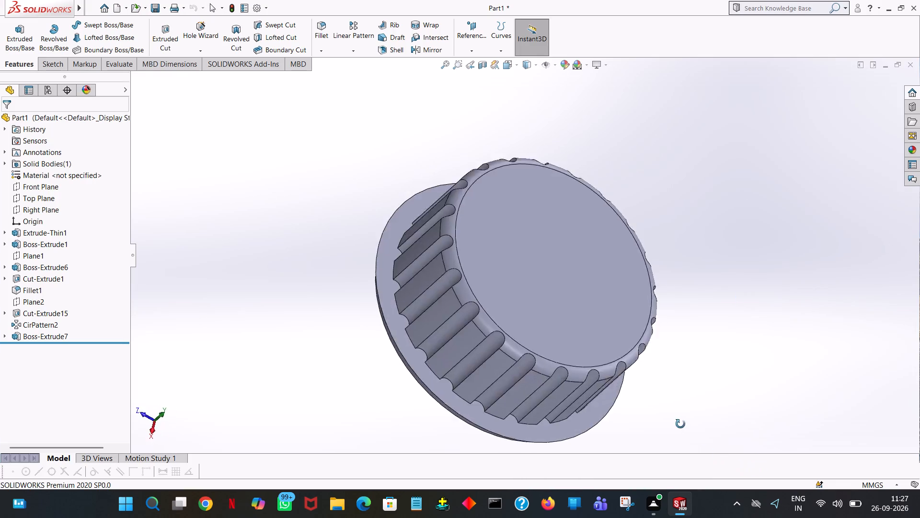
pyautogui.moveTo(680, 424); pyautogui.dragTo(626, 324, button='middle')
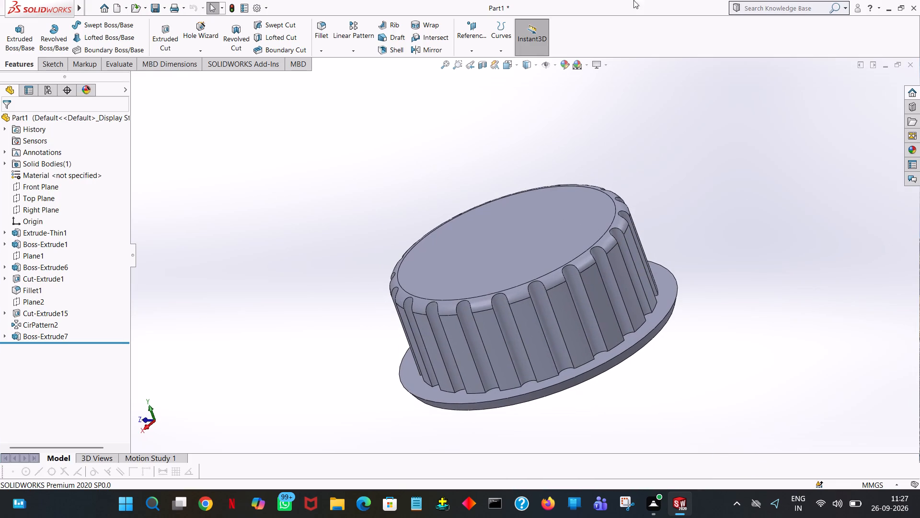
pyautogui.click(563, 71)
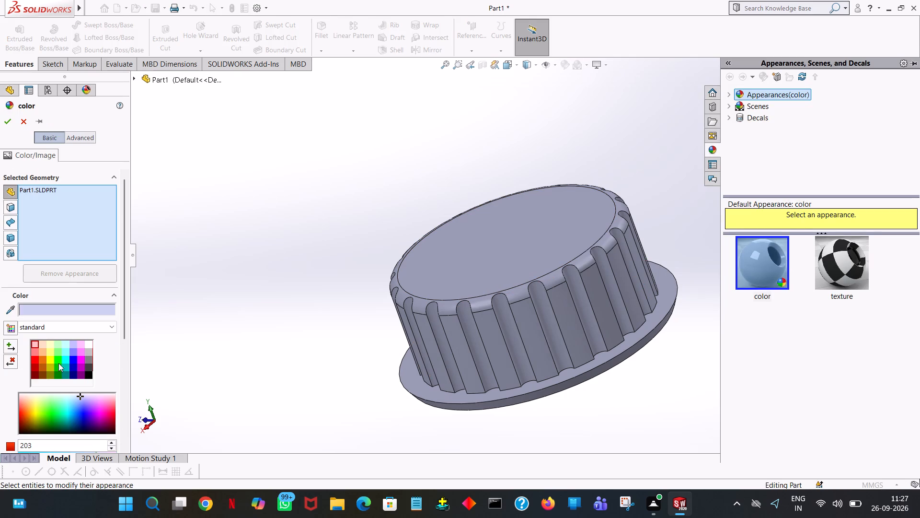
pyautogui.click(87, 357)
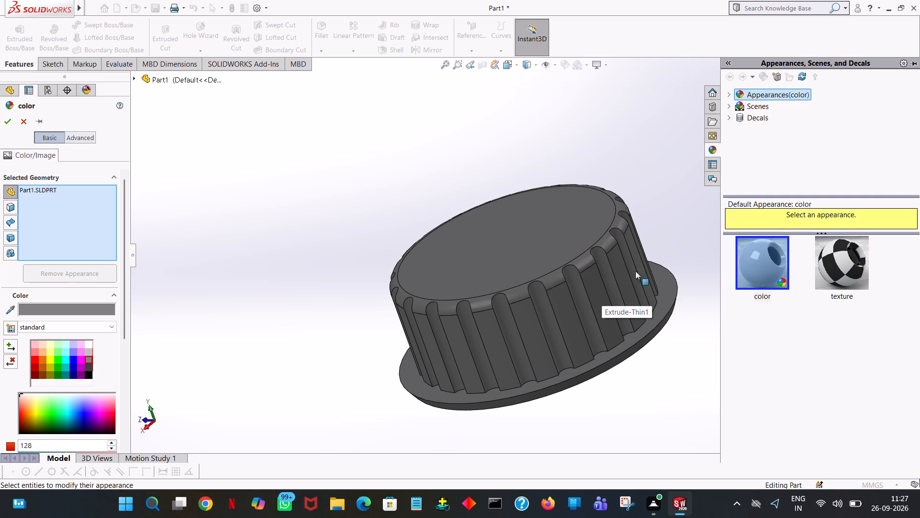
pyautogui.moveTo(658, 396); pyautogui.dragTo(598, 150, button='middle')
pyautogui.moveTo(591, 167); pyautogui.dragTo(581, 355, button='middle')
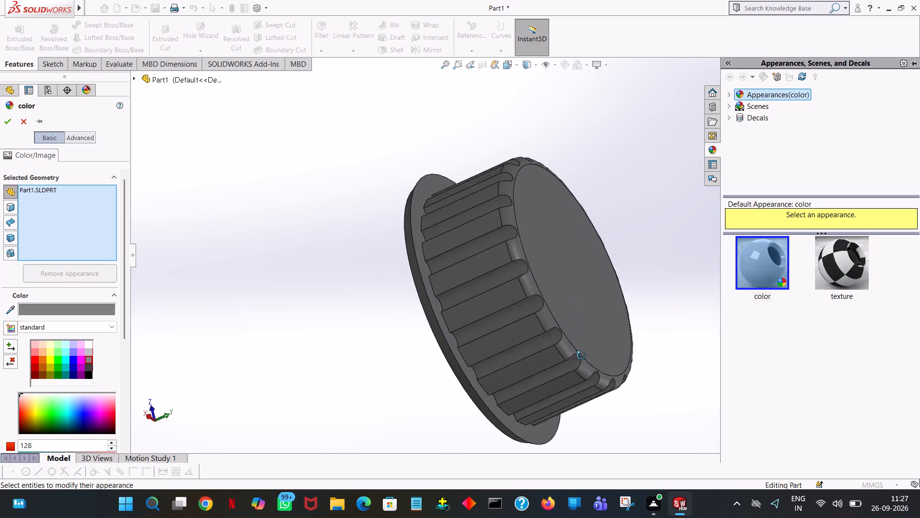
pyautogui.moveTo(581, 355); pyautogui.dragTo(589, 399, button='middle')
pyautogui.click(8, 121)
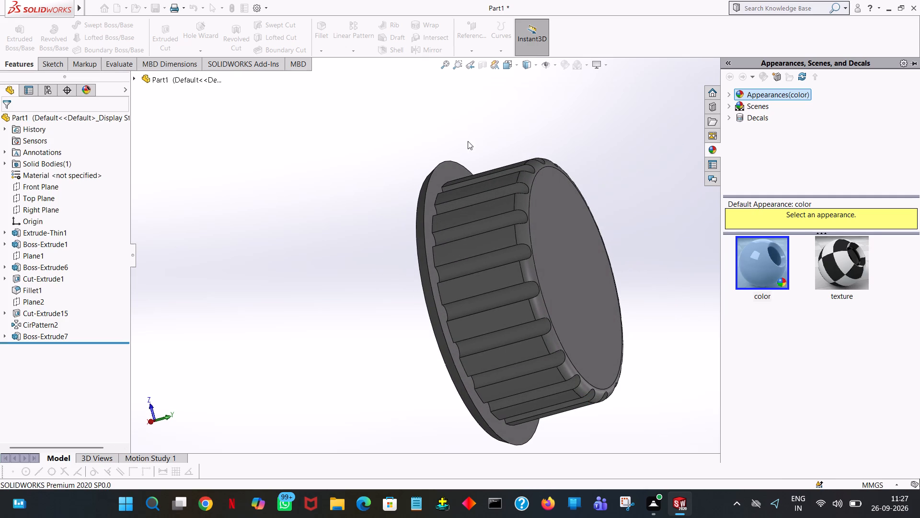
# Examine the grey knob from the top, the side and the underside with its keyed boss.
pyautogui.moveTo(567, 217); pyautogui.dragTo(432, 102, button='middle')
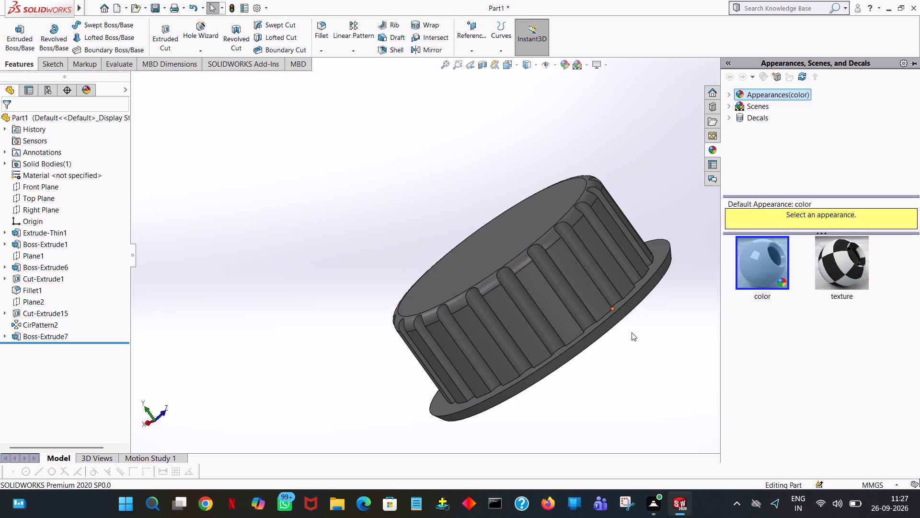
pyautogui.moveTo(637, 339); pyautogui.dragTo(542, 210, button='middle')
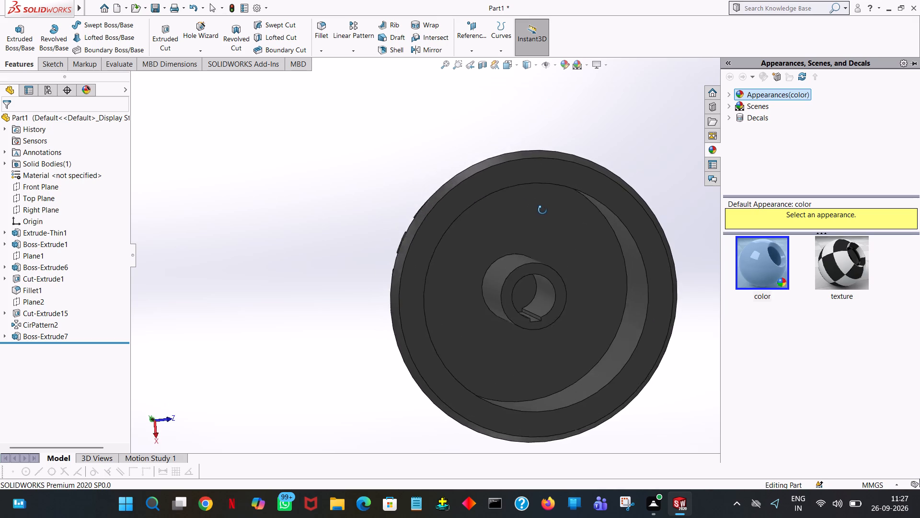
pyautogui.moveTo(542, 210); pyautogui.dragTo(569, 297, button='middle')
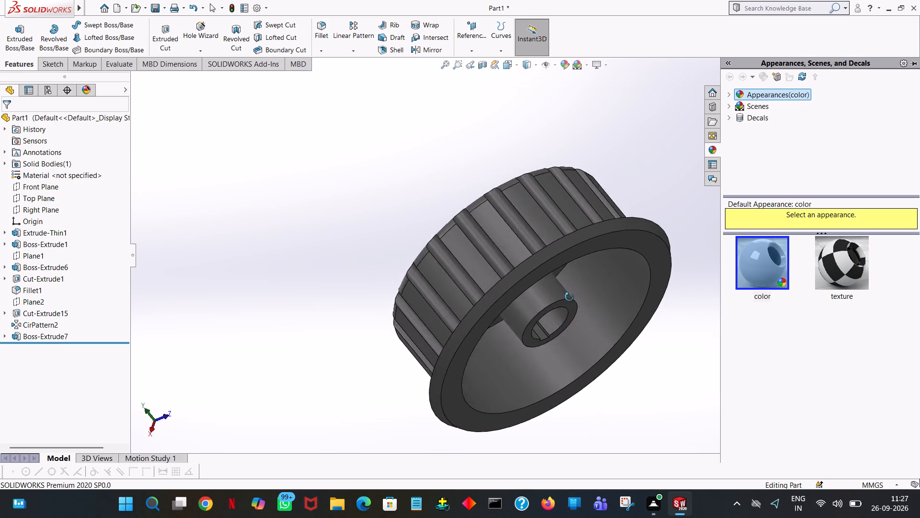
pyautogui.moveTo(569, 297); pyautogui.dragTo(516, 234, button='middle')
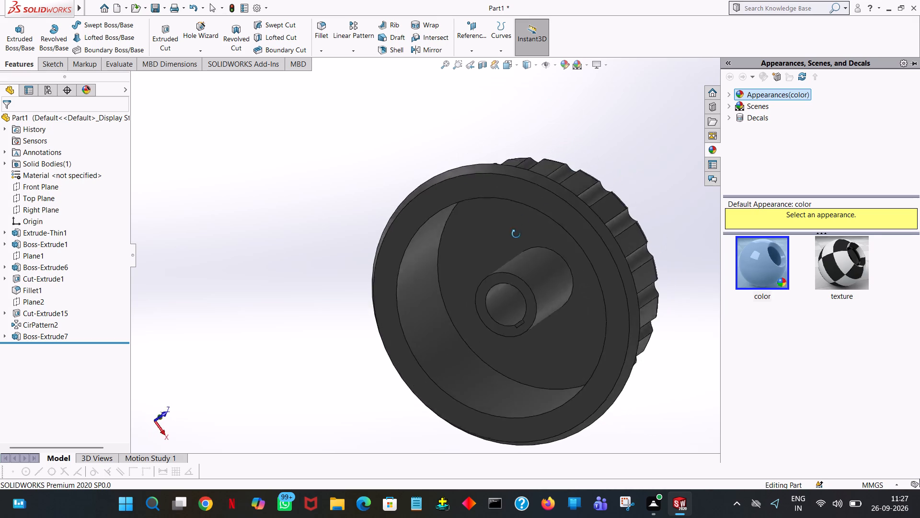
pyautogui.moveTo(516, 234); pyautogui.dragTo(372, 279, button='middle')
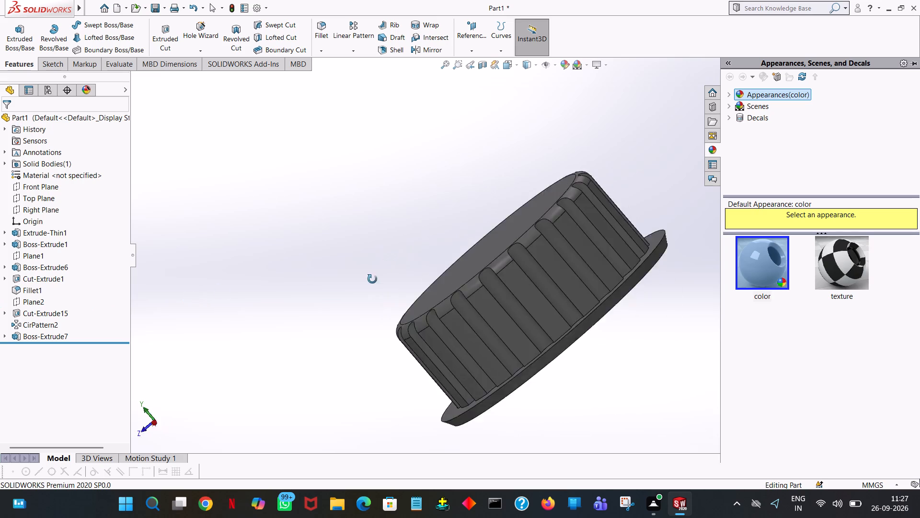
pyautogui.moveTo(372, 279); pyautogui.dragTo(415, 305, button='middle')
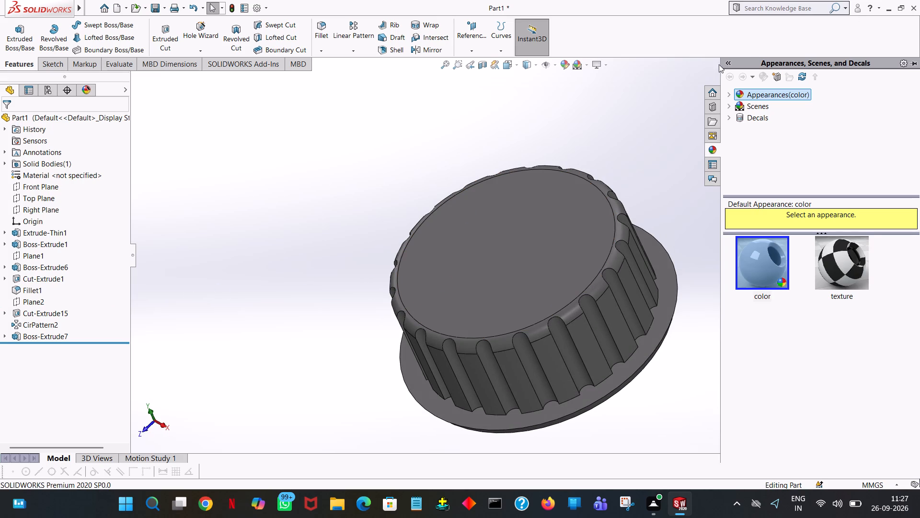
pyautogui.click(681, 85)
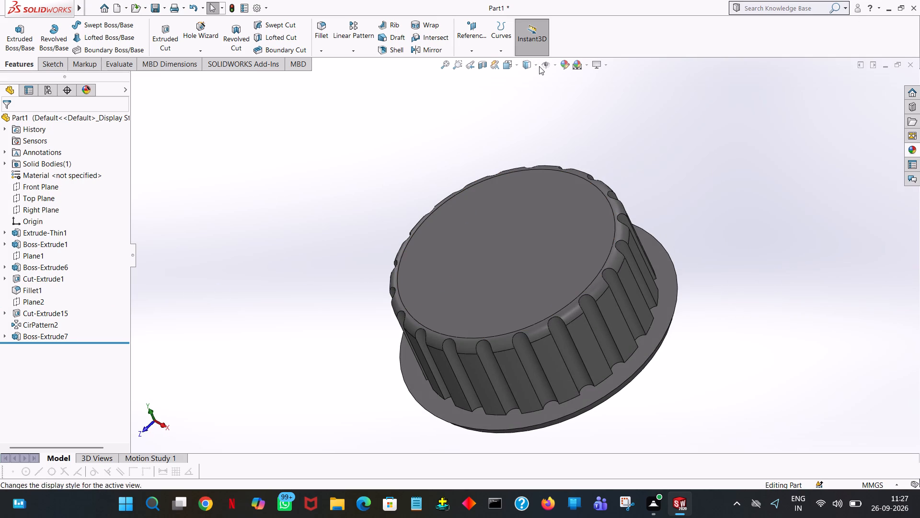
# Assign the dark red standard swatch to the flange's outer rim face only.
pyautogui.moveTo(856, 244); pyautogui.dragTo(743, 233, button='middle')
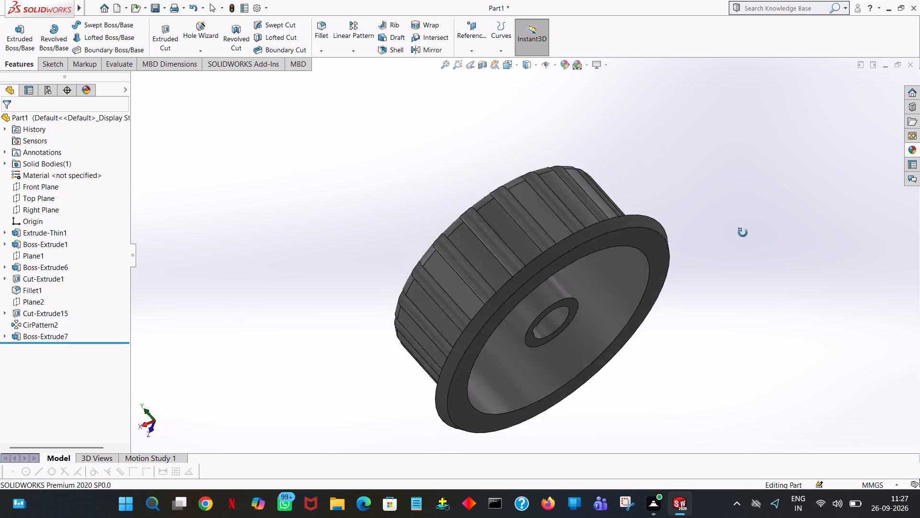
pyautogui.moveTo(743, 233); pyautogui.dragTo(630, 152, button='middle')
pyautogui.moveTo(622, 208); pyautogui.dragTo(605, 228, button='middle')
pyautogui.click(495, 207)
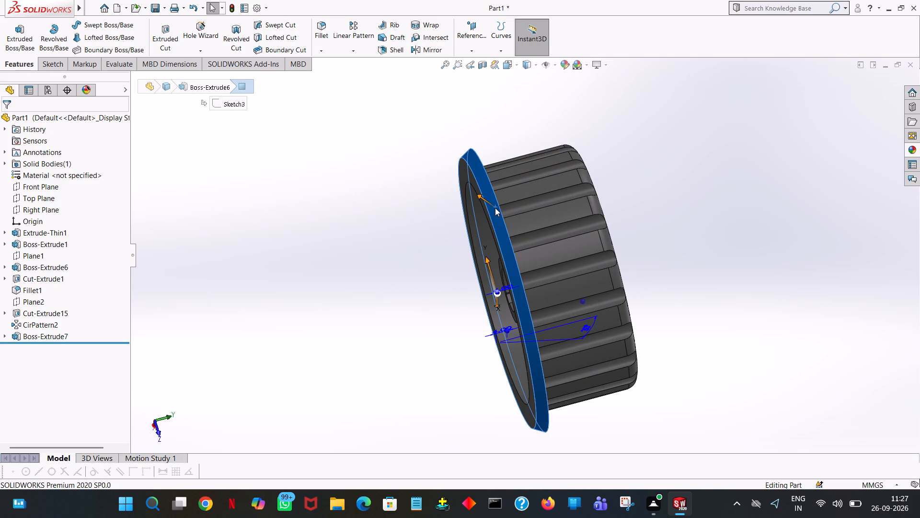
pyautogui.click(598, 167)
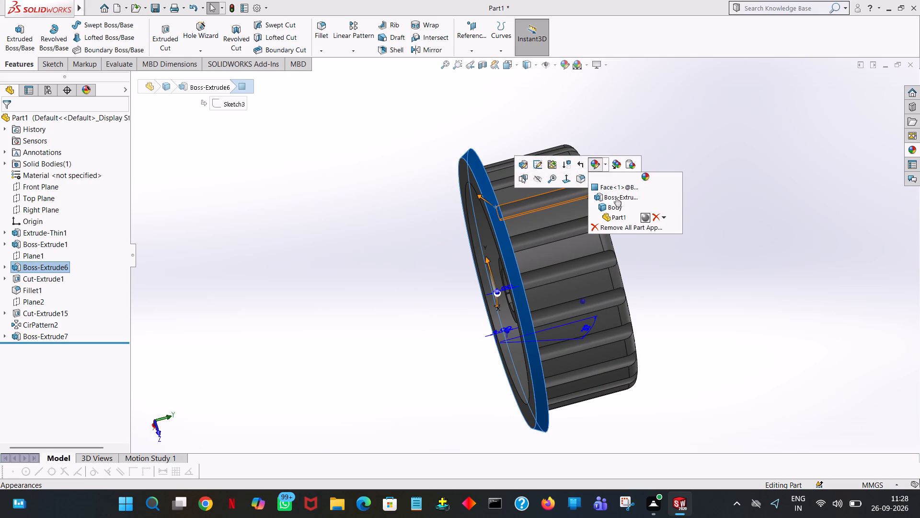
pyautogui.click(618, 189)
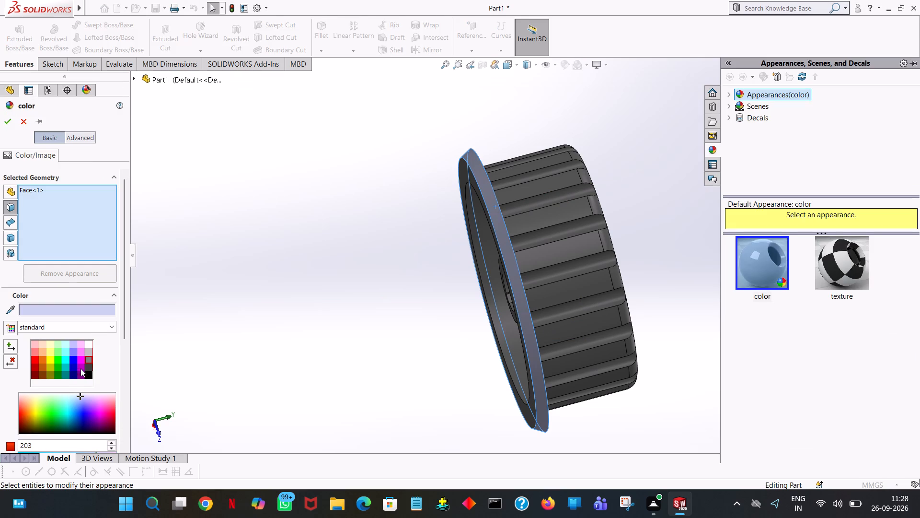
pyautogui.click(34, 376)
# Extend the dark red face colour to the boss's annular end face and the knob's flat top face, and apply it.
pyautogui.moveTo(341, 353); pyautogui.dragTo(226, 145, button='middle')
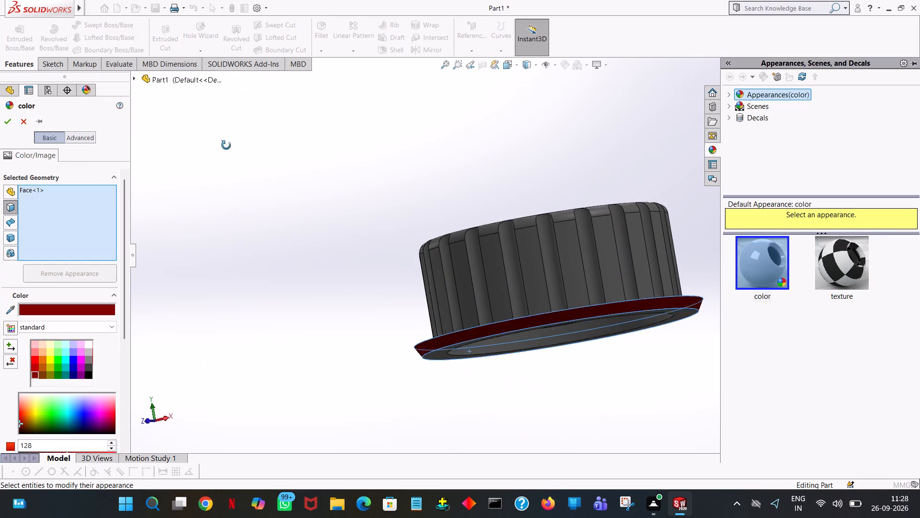
pyautogui.moveTo(226, 145); pyautogui.dragTo(226, 144, button='middle')
pyautogui.moveTo(586, 365); pyautogui.dragTo(574, 299, button='middle')
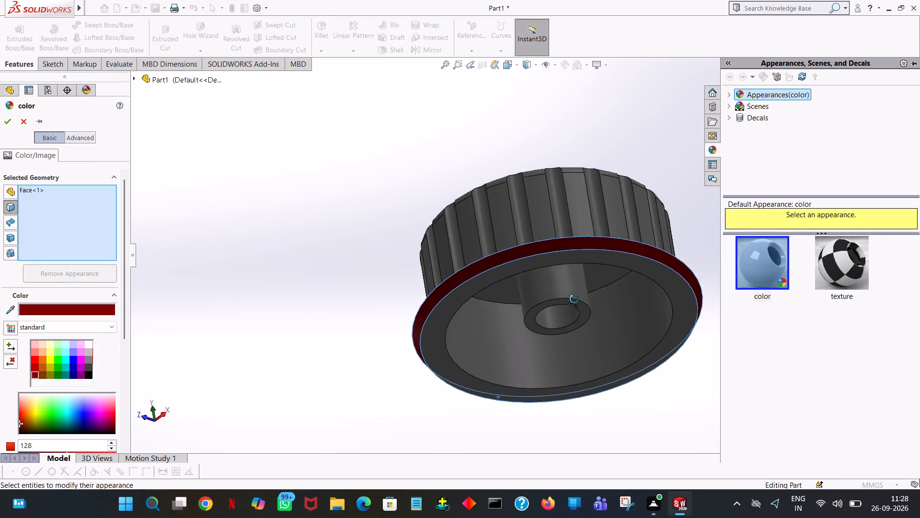
pyautogui.moveTo(574, 299); pyautogui.dragTo(601, 216, button='middle')
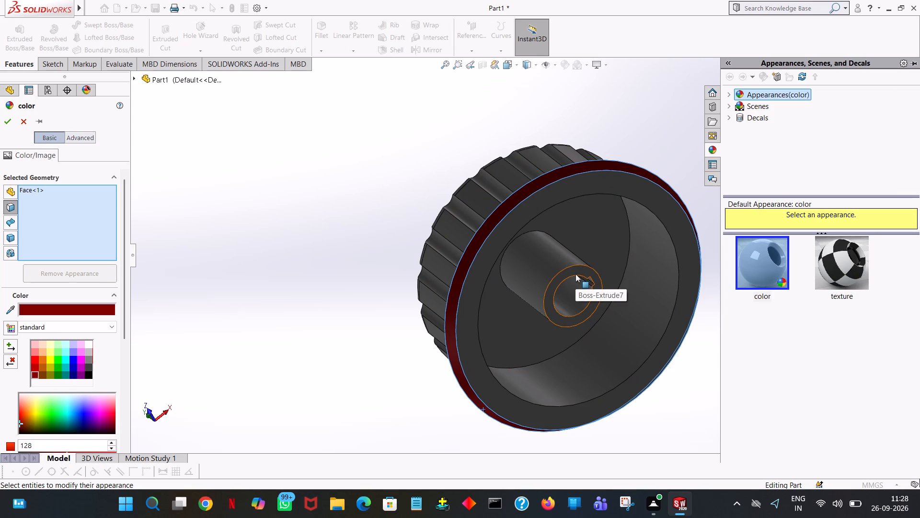
pyautogui.click(575, 274)
pyautogui.moveTo(747, 294); pyautogui.dragTo(695, 428, button='middle')
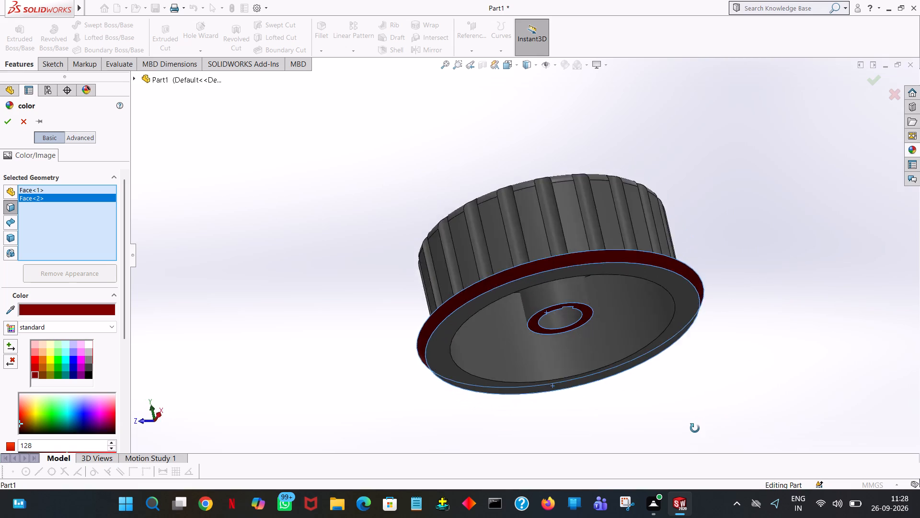
pyautogui.moveTo(695, 428); pyautogui.dragTo(700, 517, button='middle')
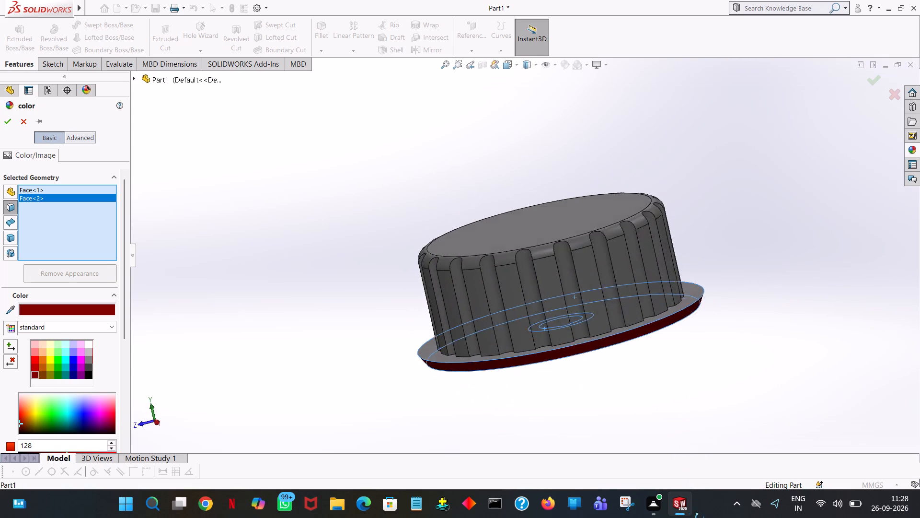
pyautogui.moveTo(700, 517); pyautogui.dragTo(705, 517, button='middle')
pyautogui.click(586, 212)
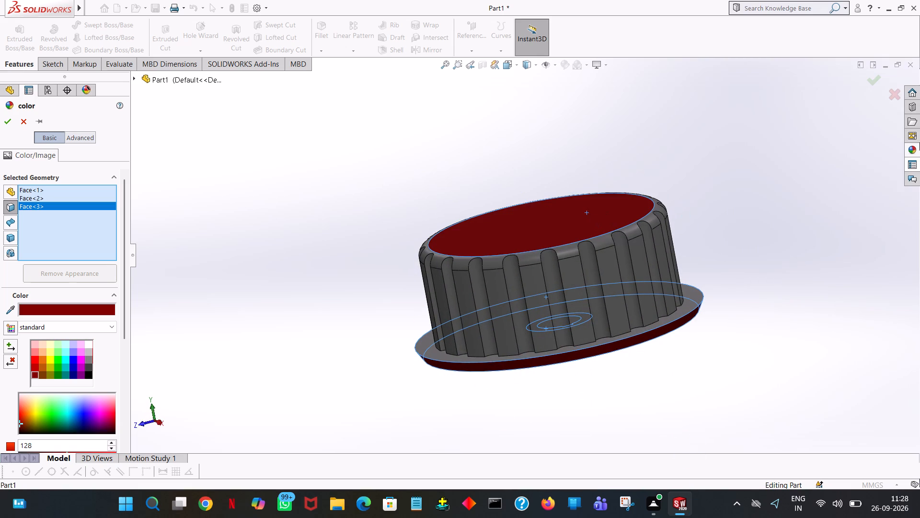
pyautogui.click(12, 125)
pyautogui.click(294, 138)
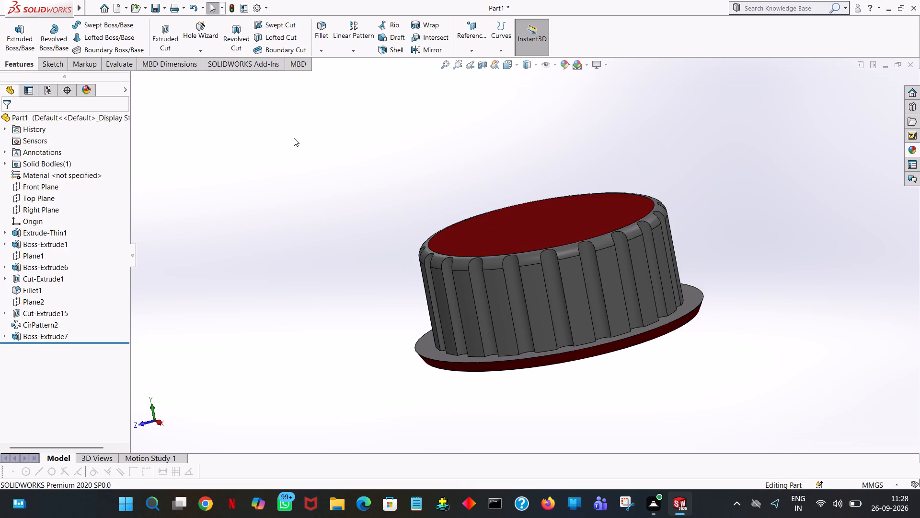
# Start a separate face colour on one flute's curved face, using the light violet-blue standard swatch.
pyautogui.moveTo(606, 353); pyautogui.dragTo(530, 402, button='middle')
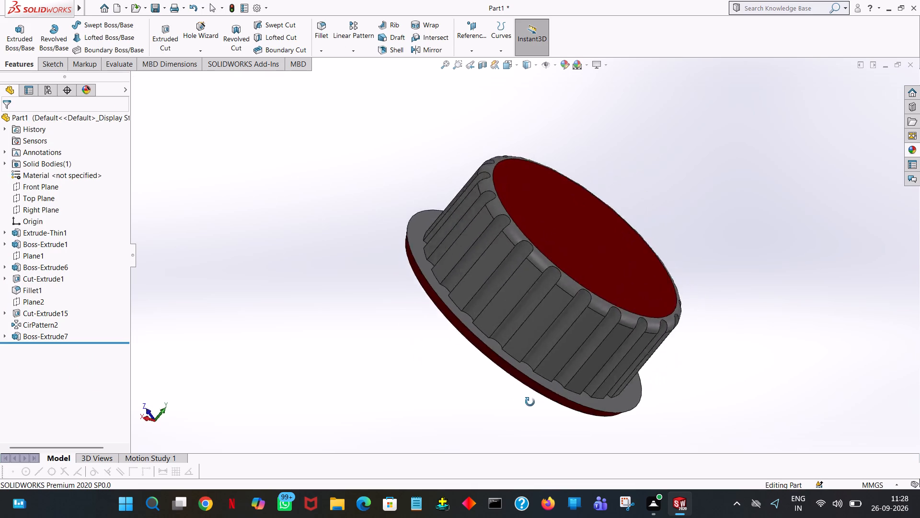
pyautogui.moveTo(530, 402); pyautogui.dragTo(711, 517, button='middle')
pyautogui.moveTo(687, 341); pyautogui.dragTo(683, 394, button='middle')
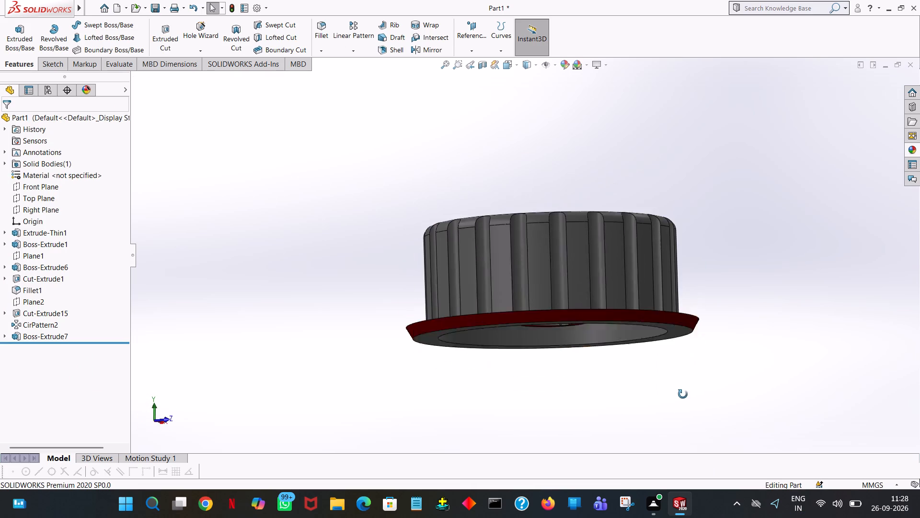
pyautogui.moveTo(683, 394); pyautogui.dragTo(683, 395, button='middle')
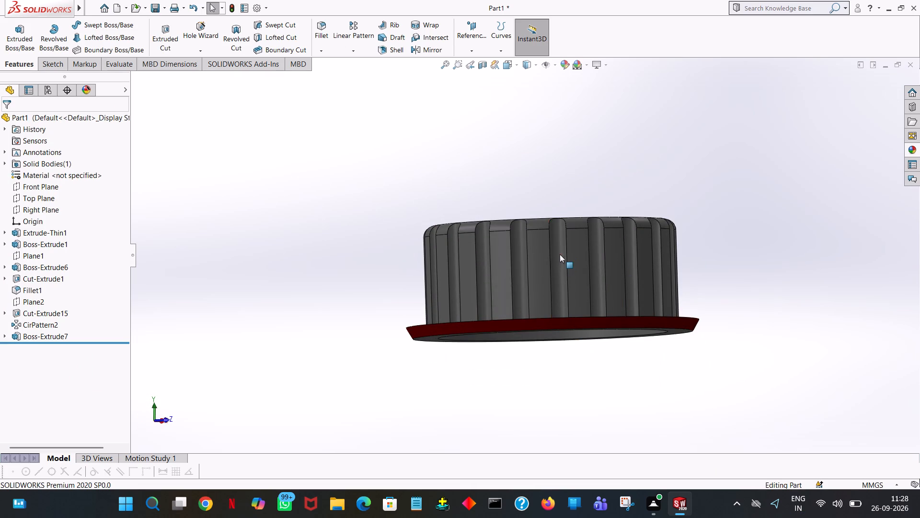
pyautogui.click(558, 254)
pyautogui.click(642, 211)
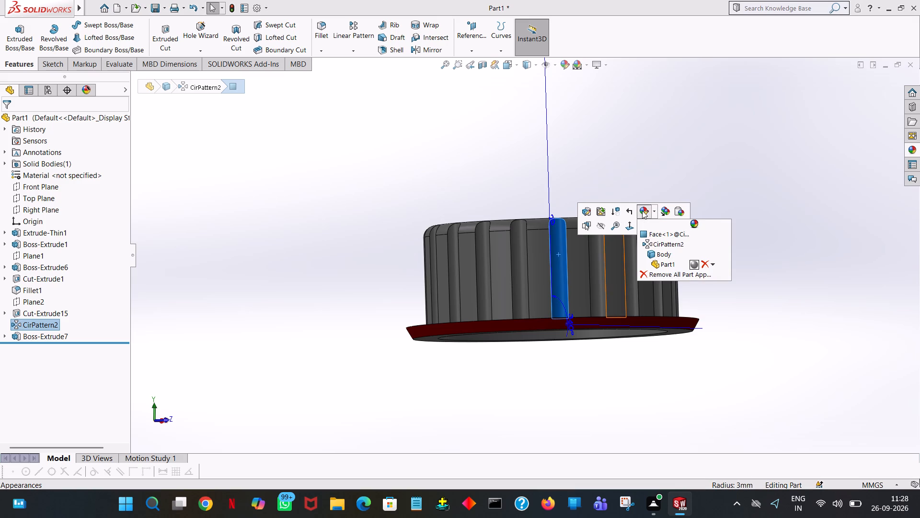
pyautogui.click(653, 238)
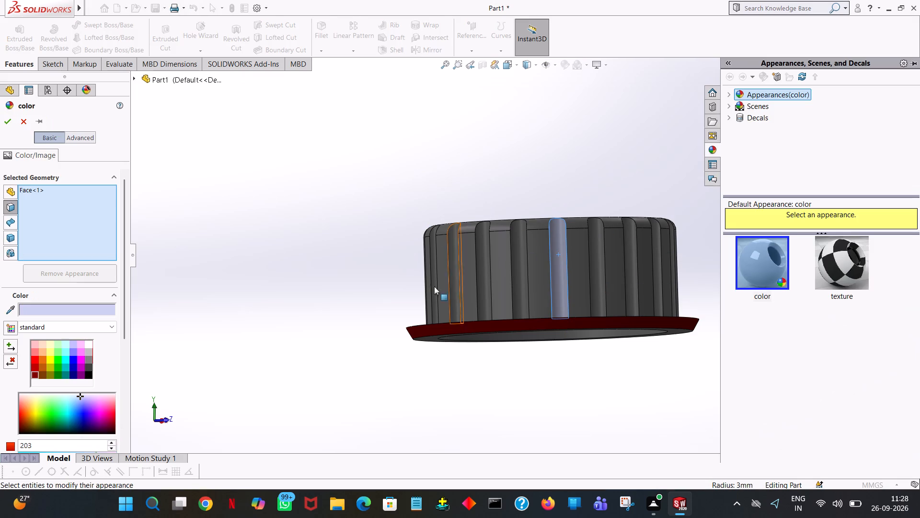
pyautogui.click(87, 350)
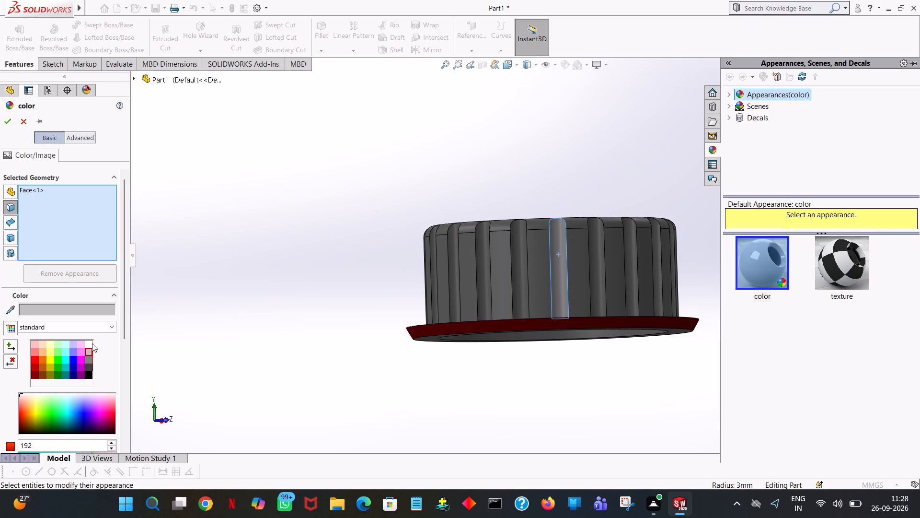
pyautogui.click(72, 352)
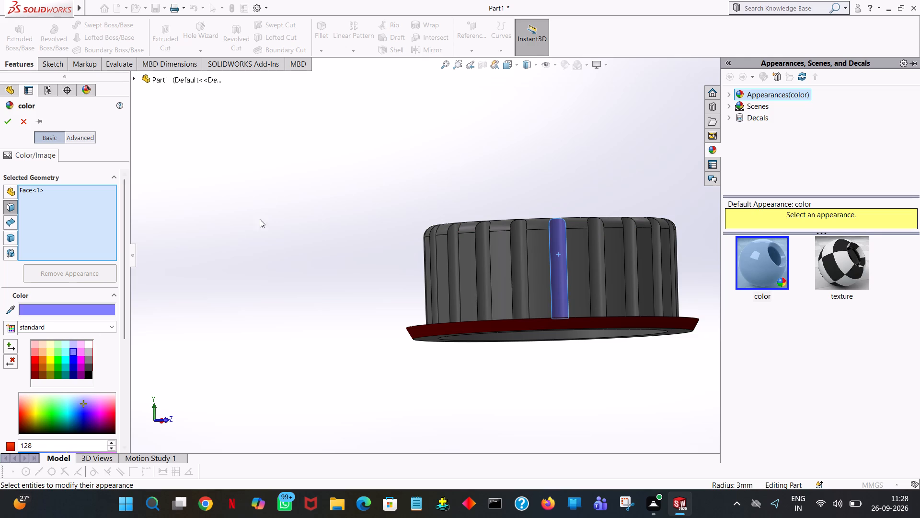
# Add the next six flute faces around the knob to the light violet-blue colour selection.
pyautogui.moveTo(232, 212); pyautogui.dragTo(209, 269, button='middle')
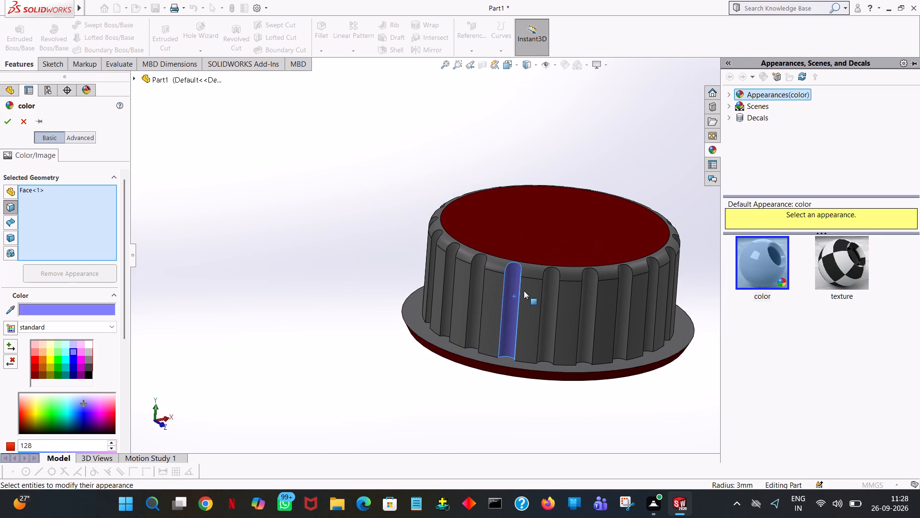
pyautogui.click(552, 294)
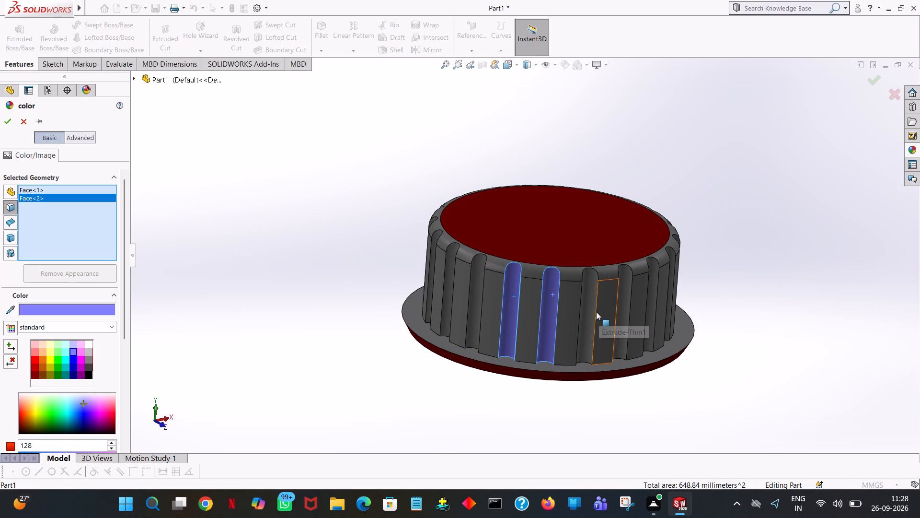
pyautogui.click(589, 312)
pyautogui.click(623, 306)
pyautogui.moveTo(693, 323); pyautogui.dragTo(642, 341, button='middle')
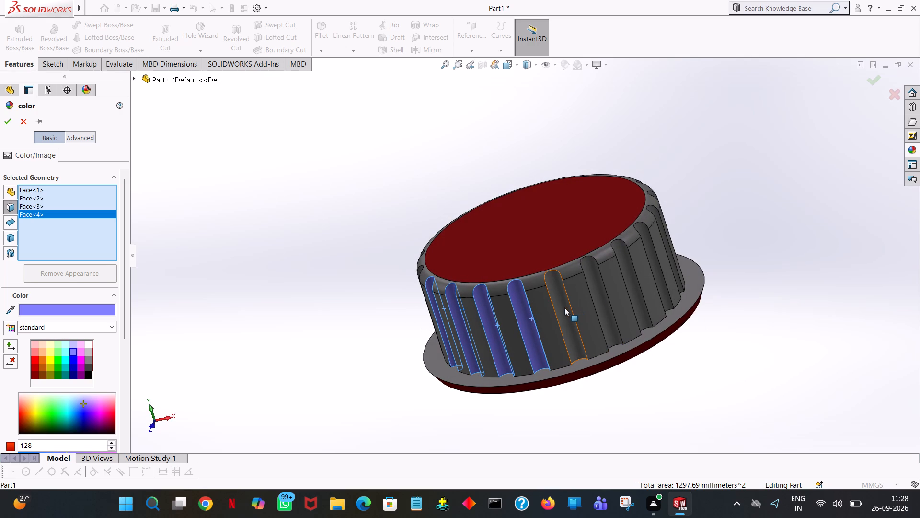
pyautogui.click(564, 307)
pyautogui.click(603, 304)
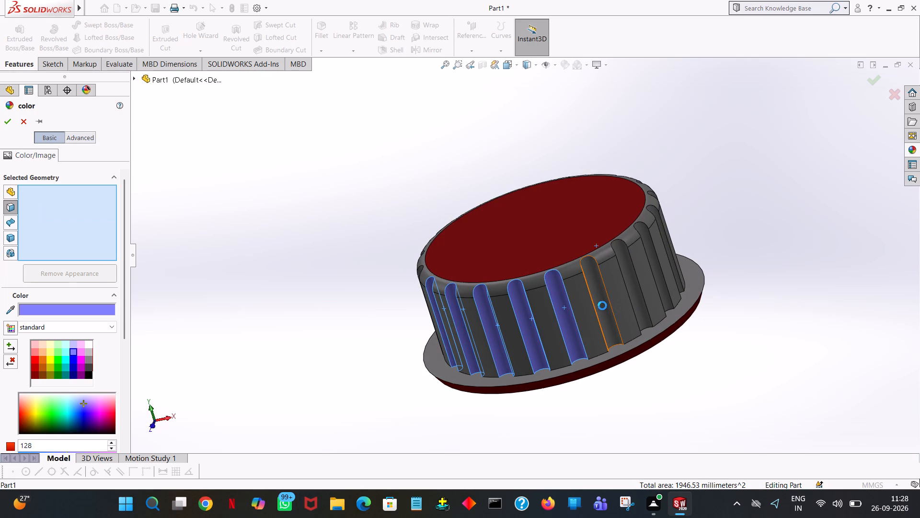
pyautogui.click(632, 292)
# Add the next six flute faces around the knob to the light violet-blue colour selection.
pyautogui.moveTo(679, 301); pyautogui.dragTo(621, 362, button='middle')
pyautogui.click(557, 313)
pyautogui.click(595, 291)
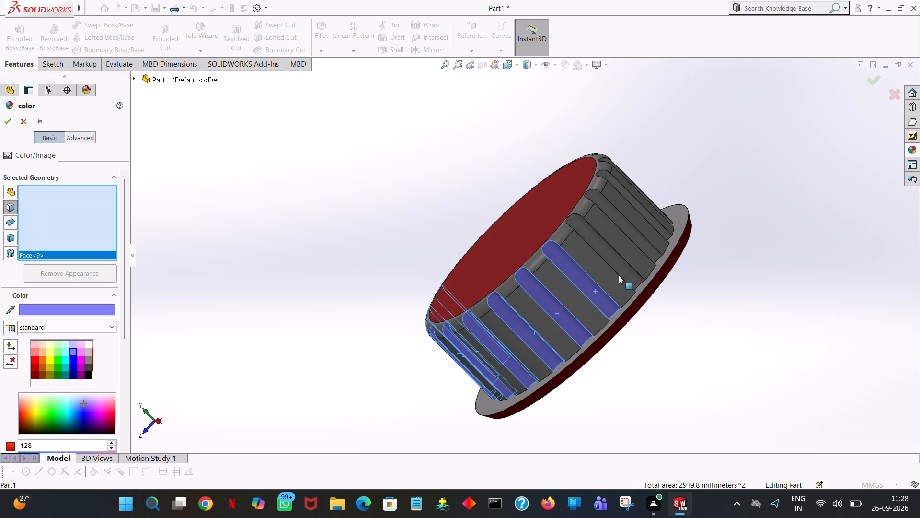
pyautogui.click(624, 271)
pyautogui.click(642, 245)
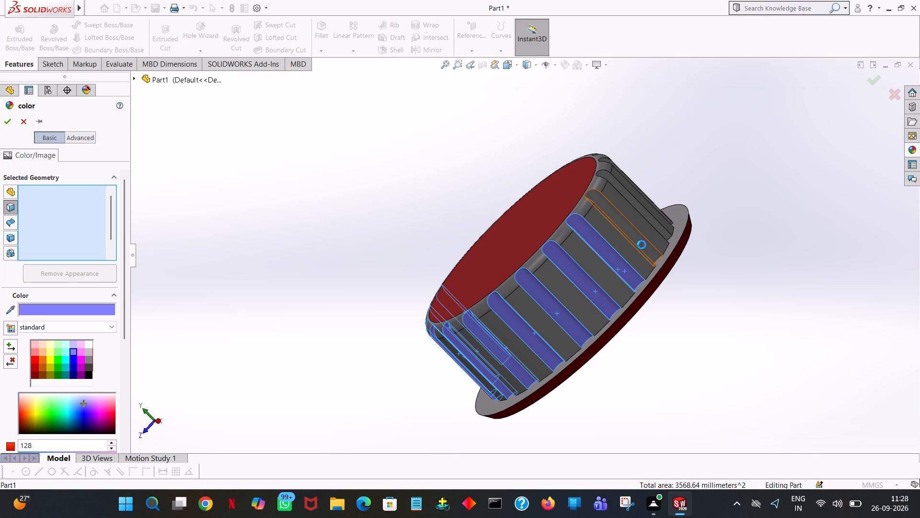
pyautogui.moveTo(660, 245); pyautogui.dragTo(648, 403, button='middle')
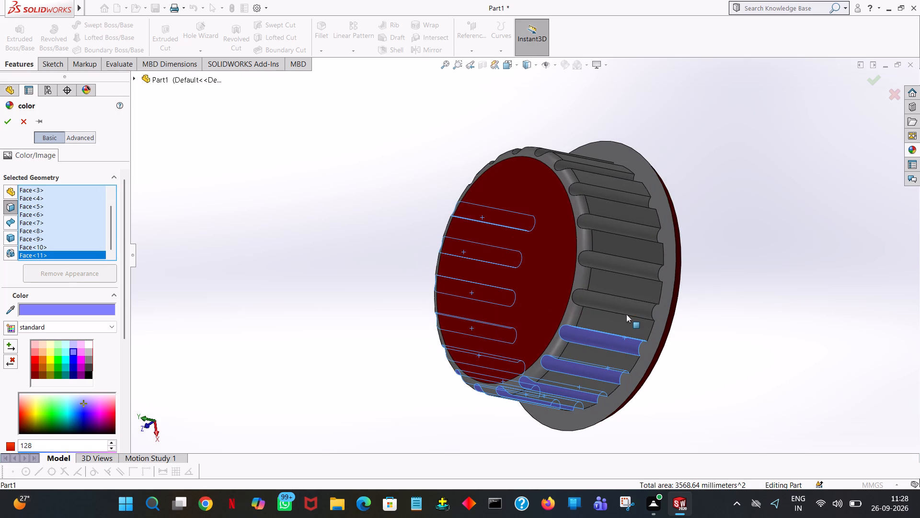
pyautogui.click(626, 312)
pyautogui.click(632, 264)
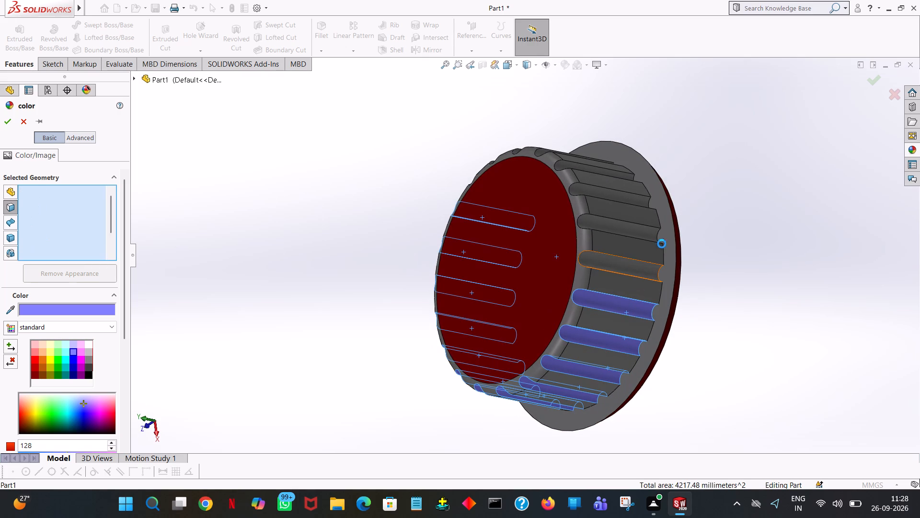
# Add the remaining seven flute faces to the light violet-blue colour selection and apply the colour.
pyautogui.moveTo(666, 246); pyautogui.dragTo(668, 354, button='middle')
pyautogui.click(642, 295)
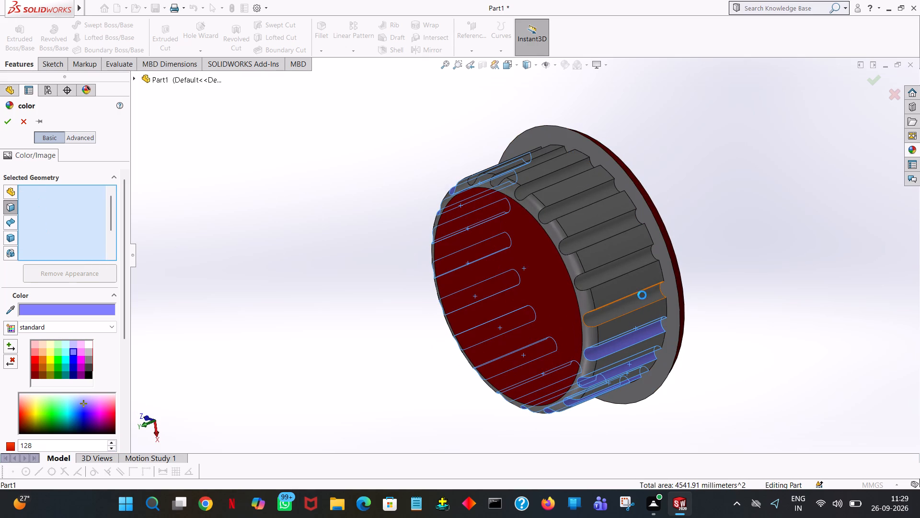
pyautogui.click(624, 264)
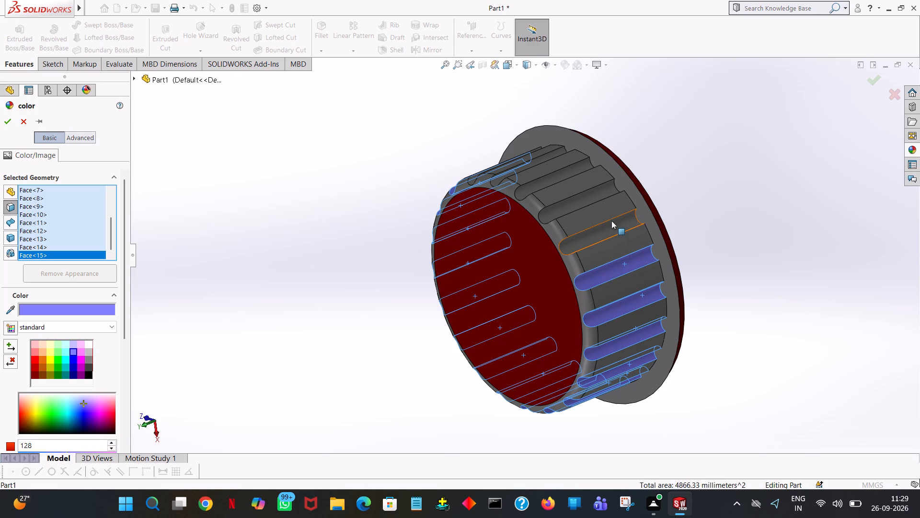
pyautogui.click(611, 221)
pyautogui.click(597, 193)
pyautogui.click(559, 177)
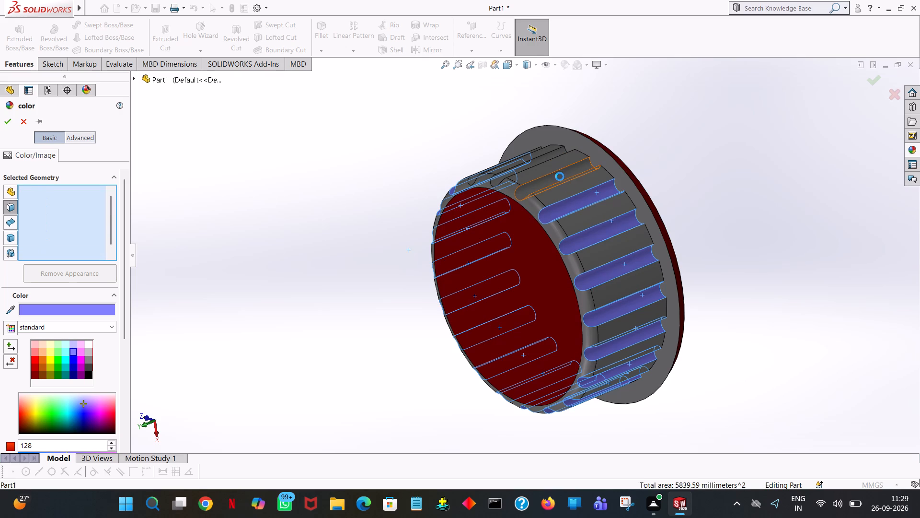
pyautogui.moveTo(570, 175); pyautogui.dragTo(614, 323, button='middle')
pyautogui.click(586, 260)
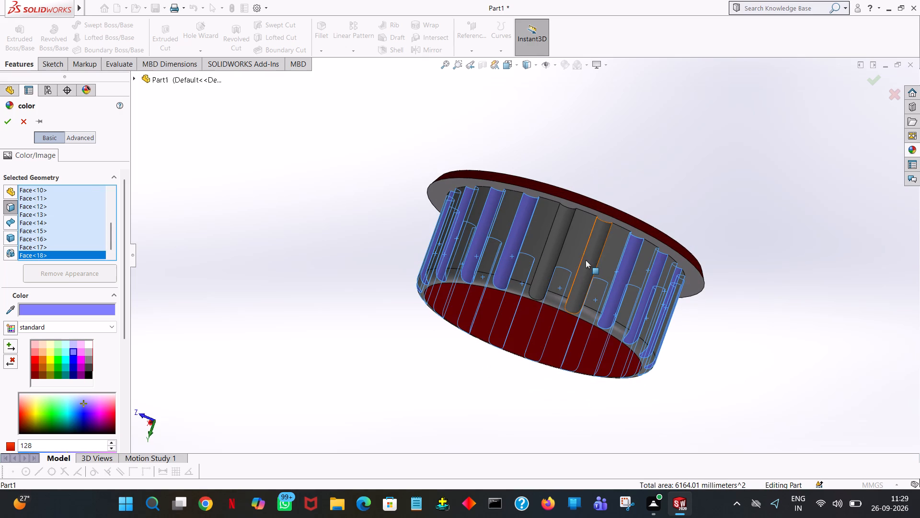
pyautogui.click(551, 258)
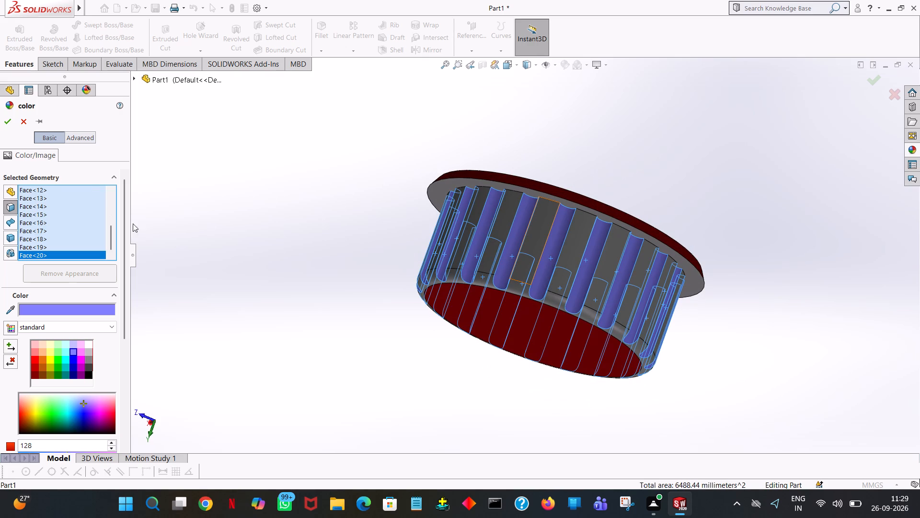
pyautogui.doubleClick(9, 129)
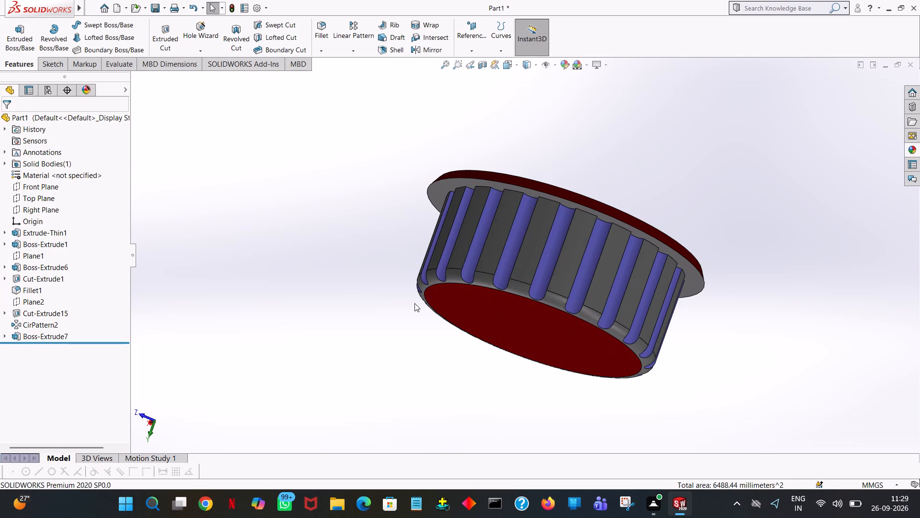
# Start a separate face colour on one outer wall face between two flutes, using the orange standard swatch.
pyautogui.moveTo(603, 402); pyautogui.dragTo(555, 81, button='middle')
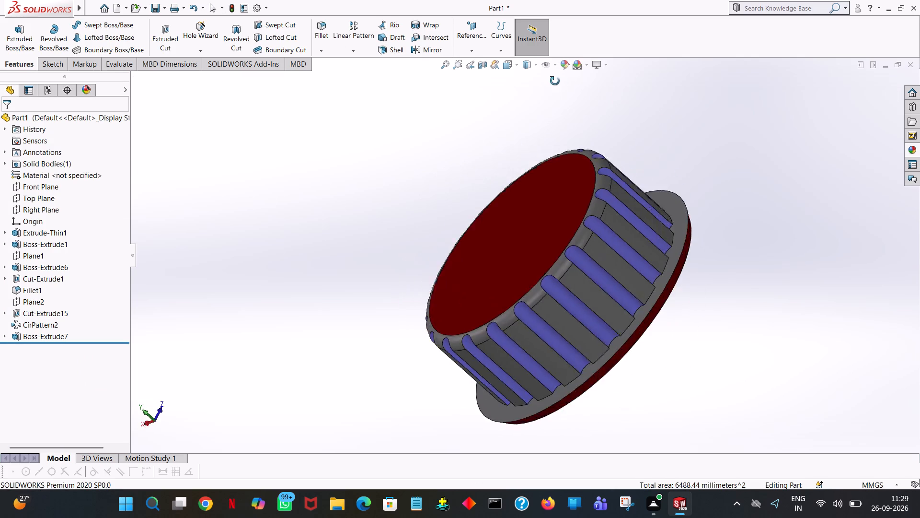
pyautogui.moveTo(555, 81); pyautogui.dragTo(575, 93, button='middle')
pyautogui.moveTo(653, 445); pyautogui.dragTo(678, 365, button='middle')
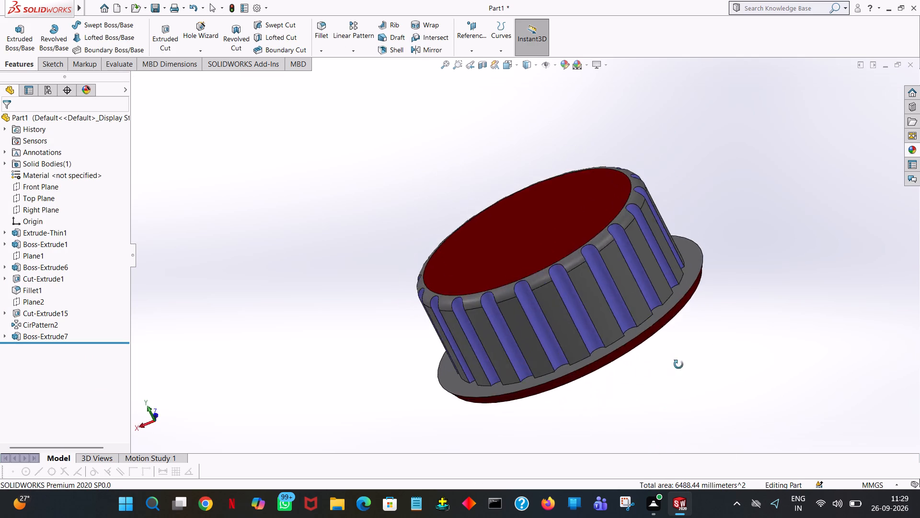
pyautogui.moveTo(678, 365); pyautogui.dragTo(632, 397, button='middle')
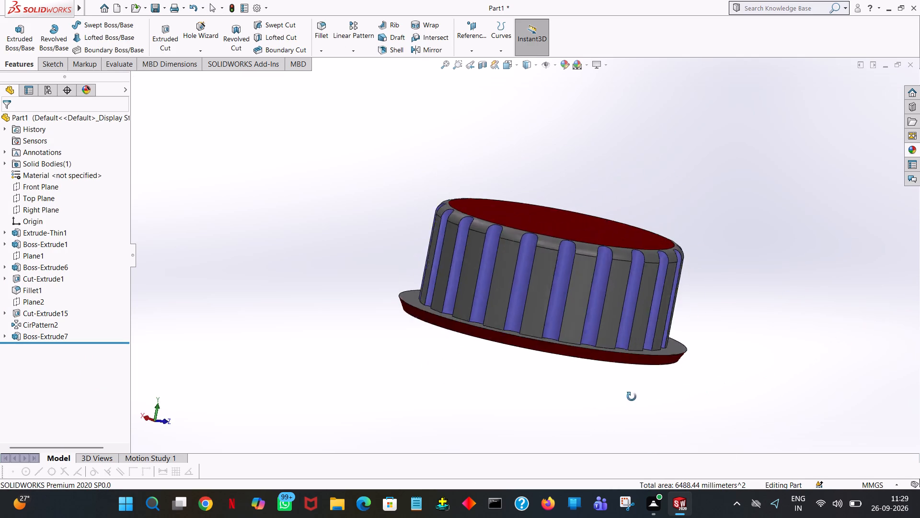
pyautogui.moveTo(632, 397); pyautogui.dragTo(367, 423, button='middle')
pyautogui.moveTo(367, 423); pyautogui.dragTo(479, 457, button='middle')
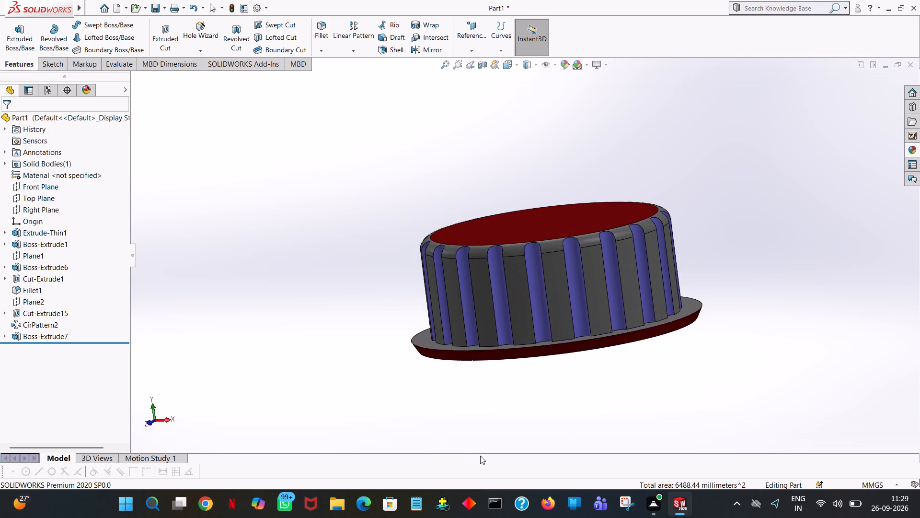
pyautogui.click(556, 299)
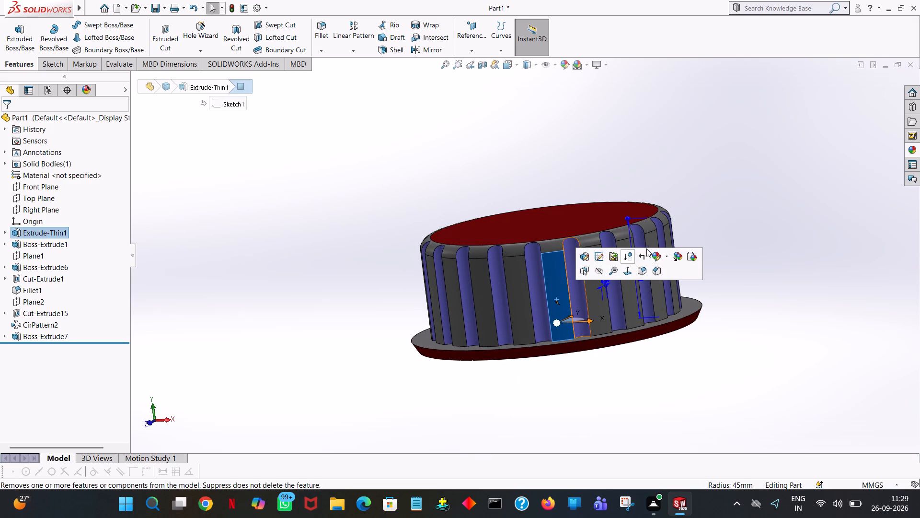
pyautogui.click(653, 252)
pyautogui.click(667, 279)
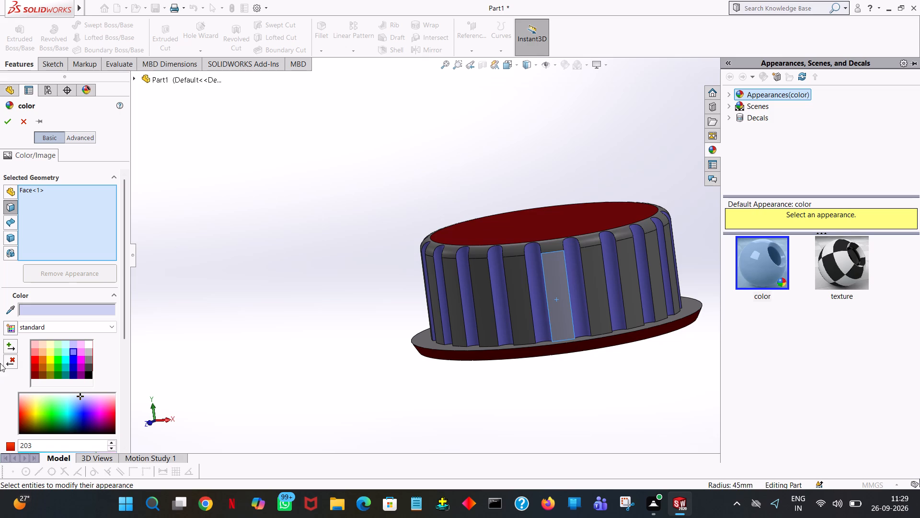
pyautogui.click(42, 360)
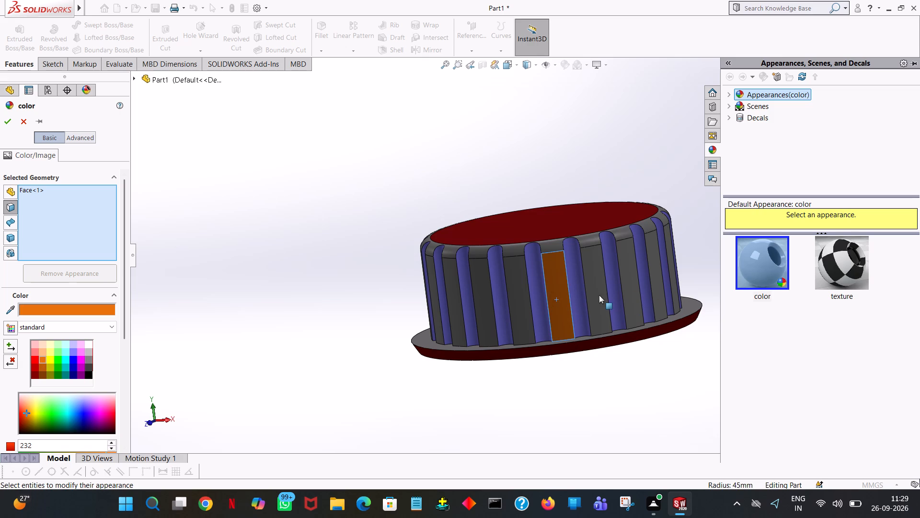
# Add the next six outer wall faces between the flutes to the orange colour selection.
pyautogui.click(599, 295)
pyautogui.click(635, 281)
pyautogui.moveTo(735, 293); pyautogui.dragTo(705, 309, button='middle')
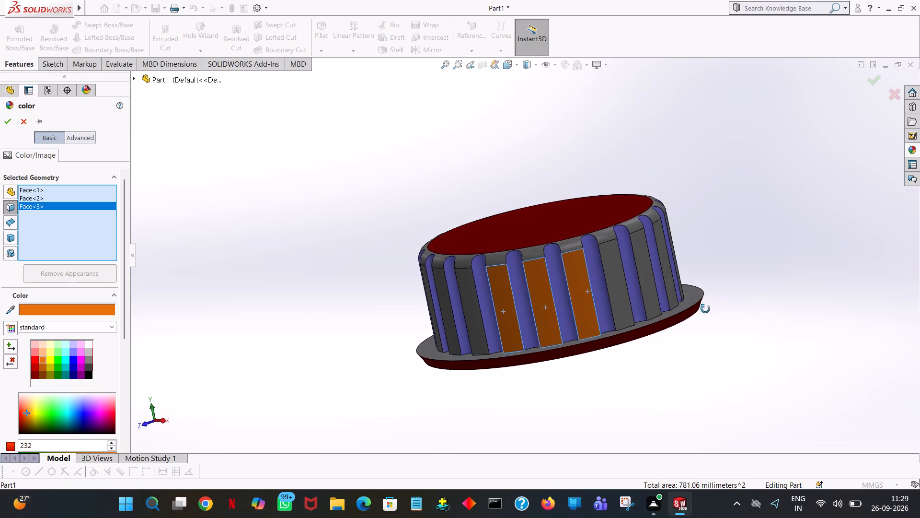
pyautogui.moveTo(705, 309); pyautogui.dragTo(671, 328, button='middle')
pyautogui.click(552, 308)
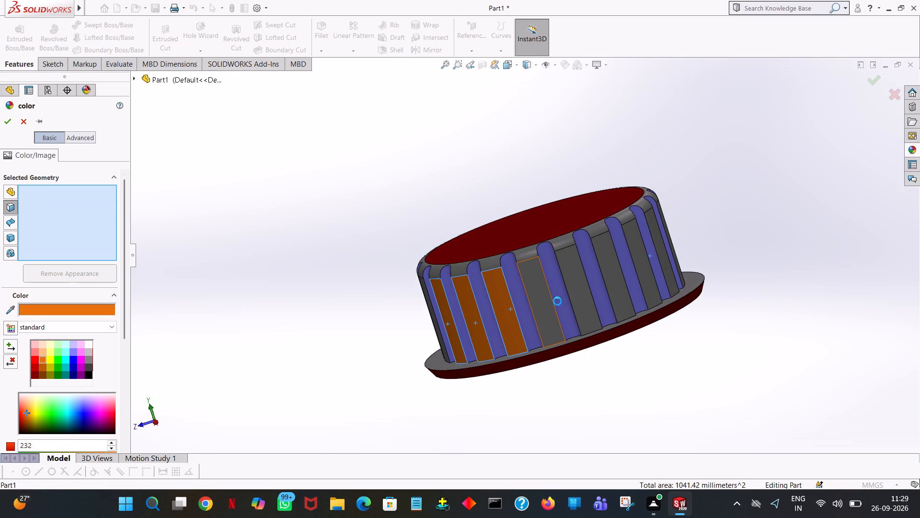
pyautogui.click(582, 288)
pyautogui.click(609, 278)
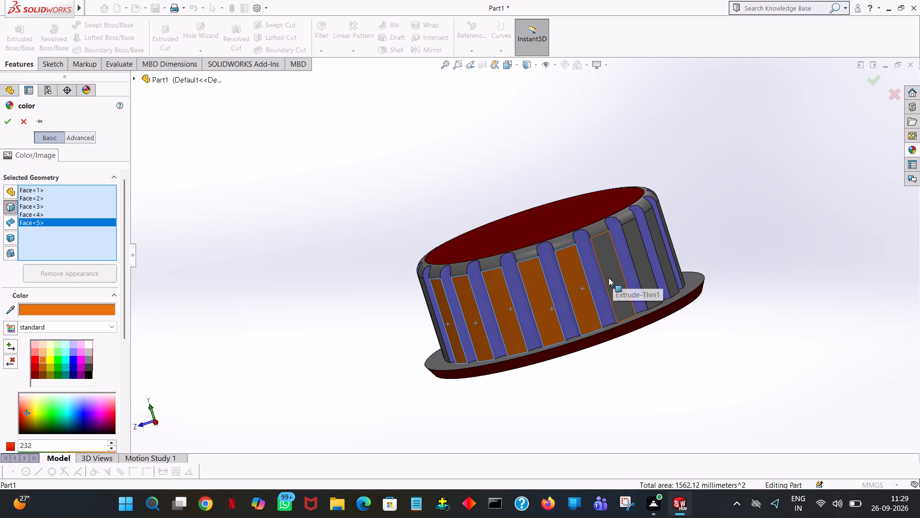
pyautogui.click(645, 256)
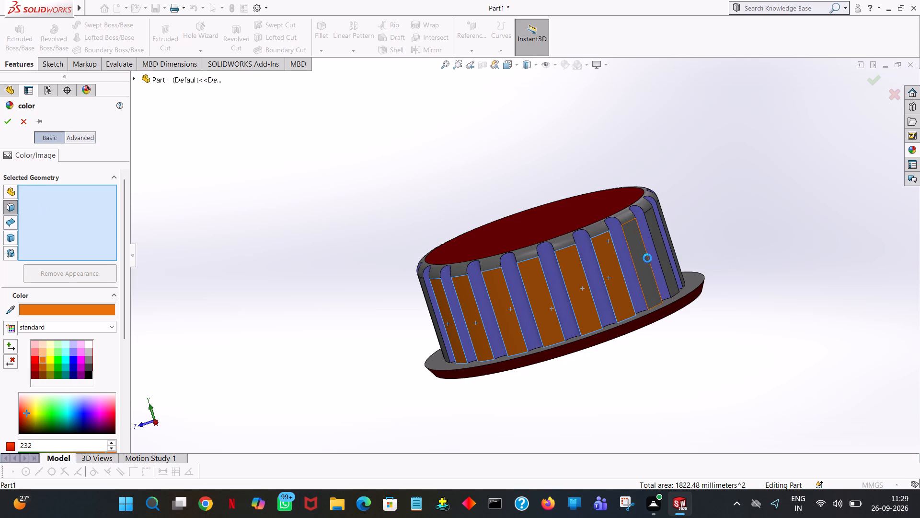
# Add six more wall faces between the flutes to the orange colour selection, keeping the flute faces out.
pyautogui.moveTo(867, 293); pyautogui.dragTo(814, 362, button='middle')
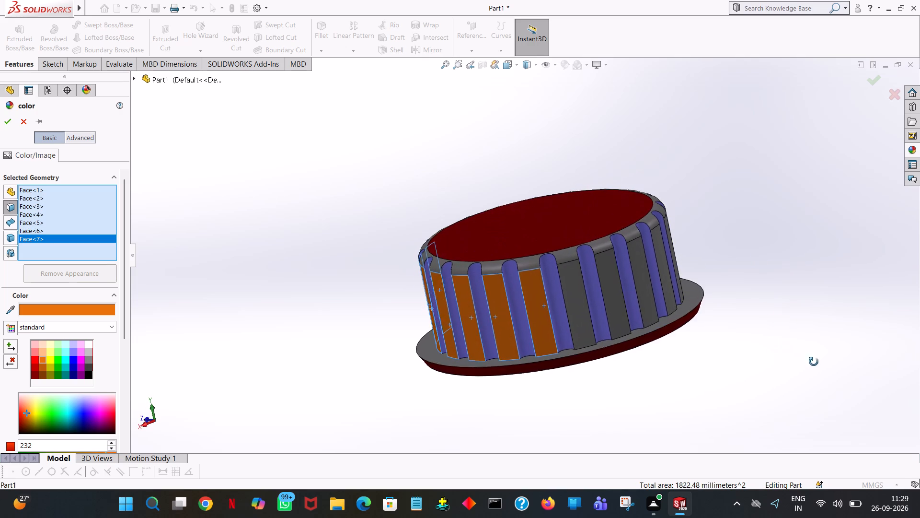
pyautogui.moveTo(814, 362); pyautogui.dragTo(816, 368, button='middle')
pyautogui.click(586, 316)
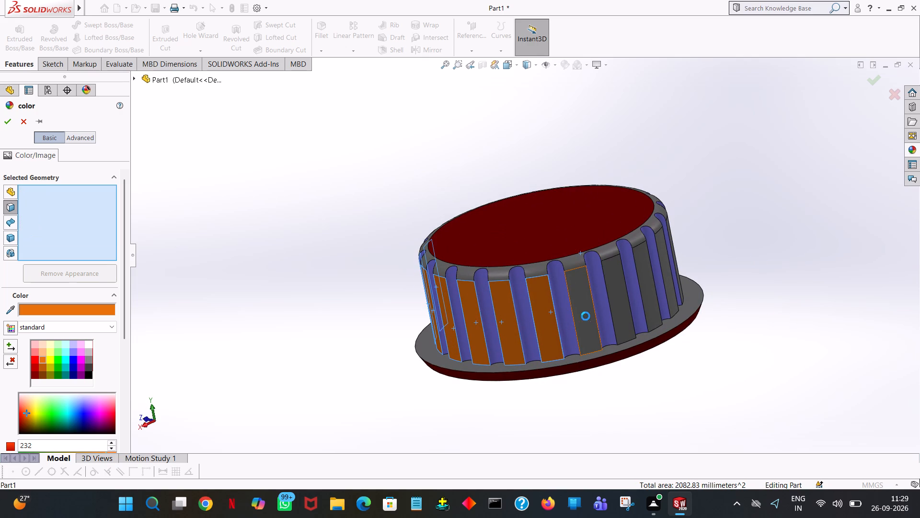
pyautogui.click(622, 311)
pyautogui.click(660, 304)
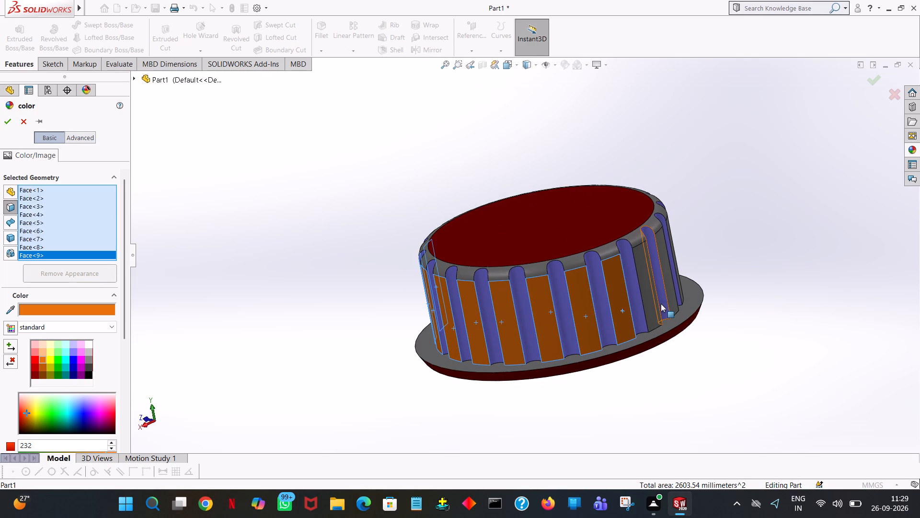
pyautogui.click(661, 304)
pyautogui.click(653, 307)
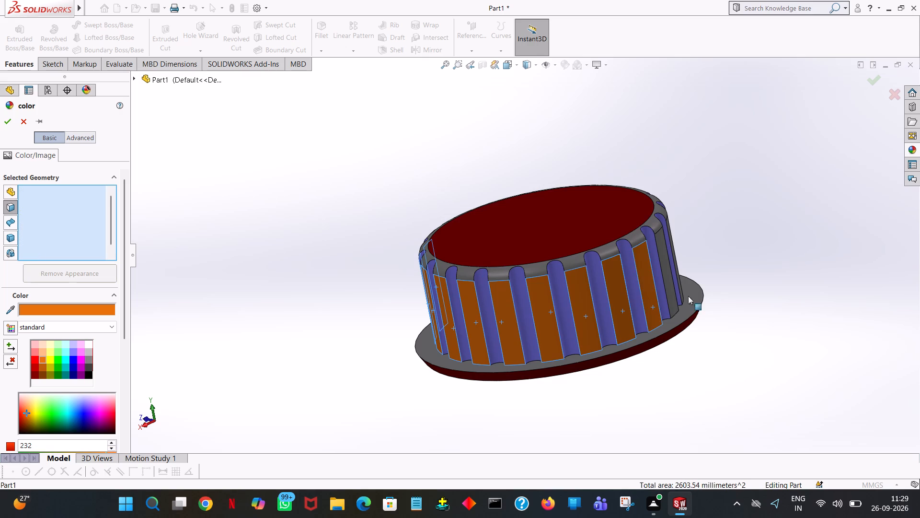
pyautogui.moveTo(700, 302); pyautogui.dragTo(654, 377, button='middle')
pyautogui.click(617, 332)
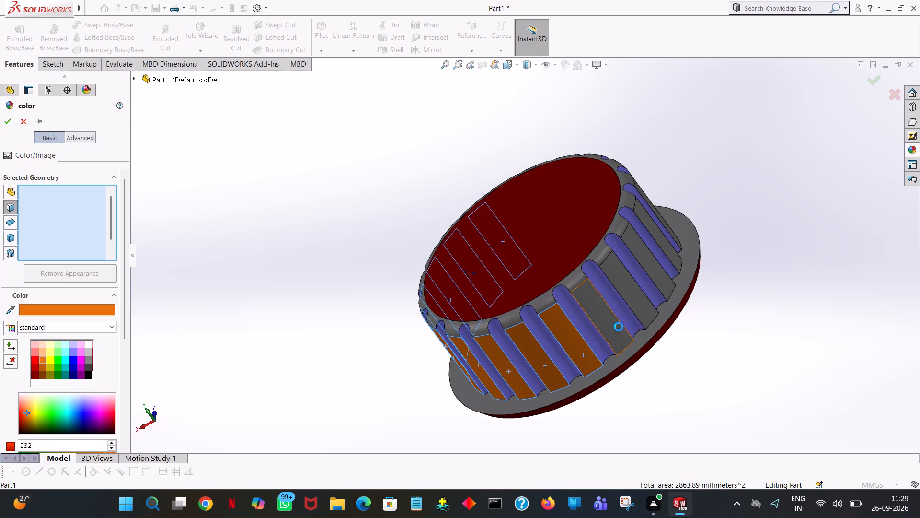
pyautogui.click(632, 307)
pyautogui.click(656, 272)
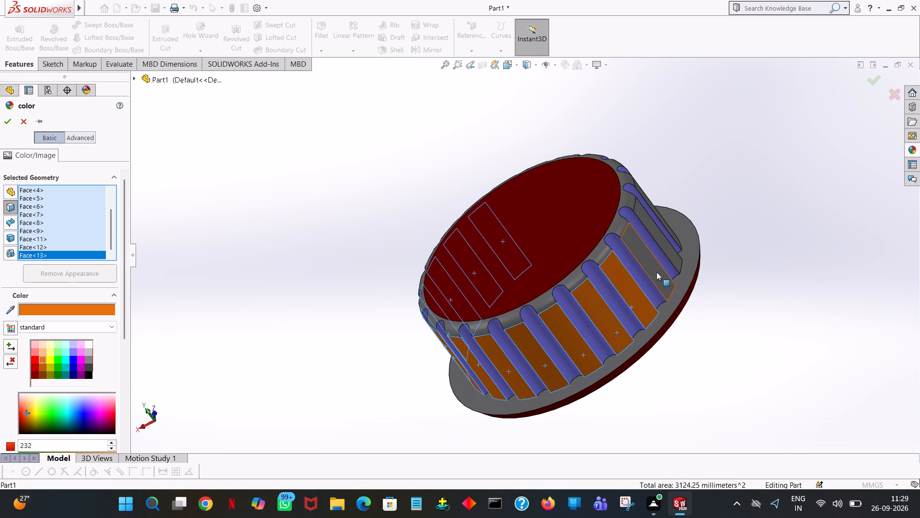
# Add the last seven wall faces between the flutes to the orange colour selection and apply the colour.
pyautogui.moveTo(678, 307); pyautogui.dragTo(657, 398, button='middle')
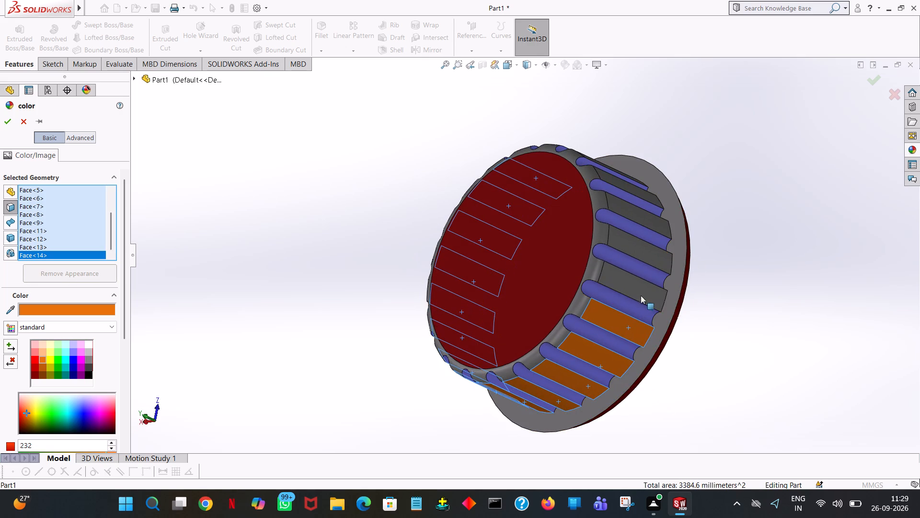
pyautogui.click(641, 295)
pyautogui.click(639, 254)
pyautogui.moveTo(644, 253); pyautogui.dragTo(652, 333, button='middle')
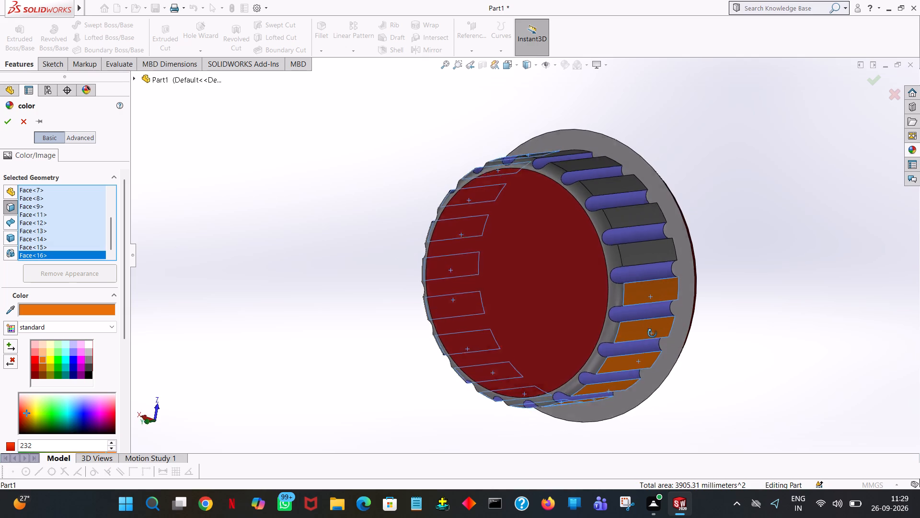
pyautogui.moveTo(652, 333); pyautogui.dragTo(652, 351, button='middle')
pyautogui.middleClick(654, 383)
pyautogui.click(652, 271)
pyautogui.click(634, 235)
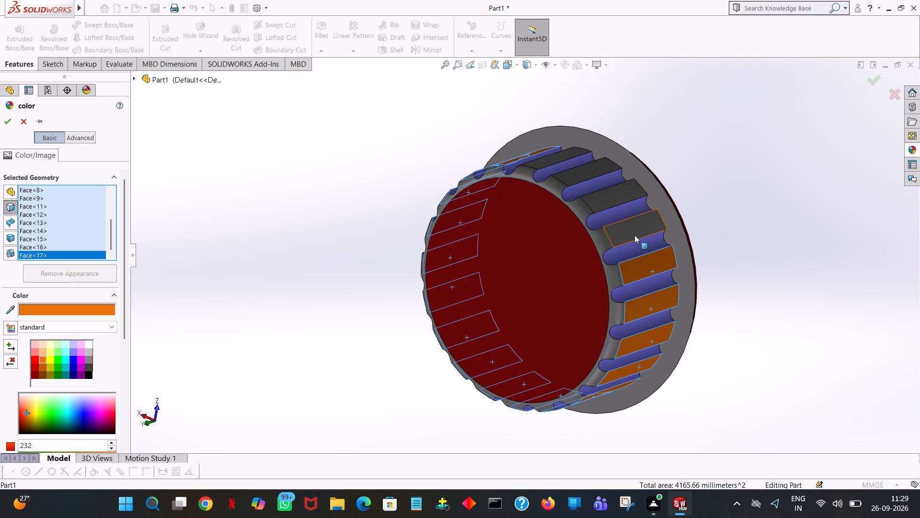
pyautogui.click(610, 202)
pyautogui.click(588, 175)
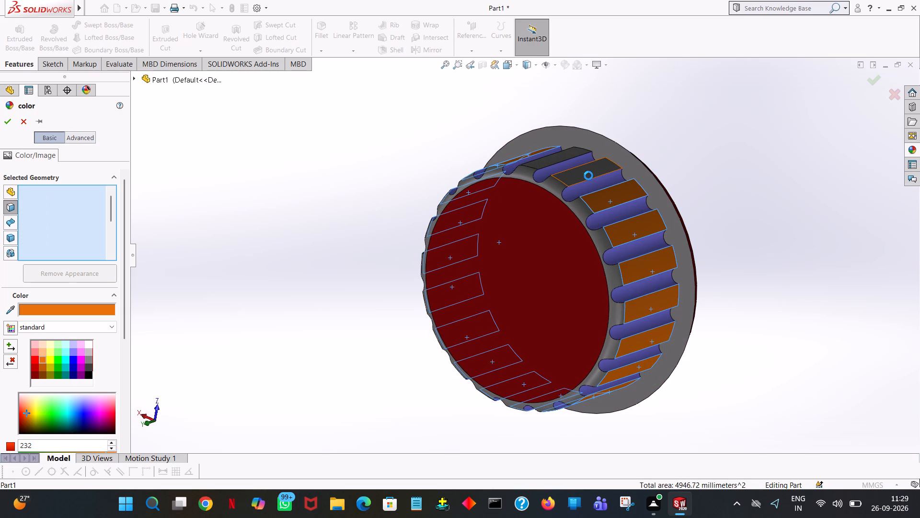
pyautogui.moveTo(594, 186); pyautogui.dragTo(643, 349, button='middle')
pyautogui.click(617, 252)
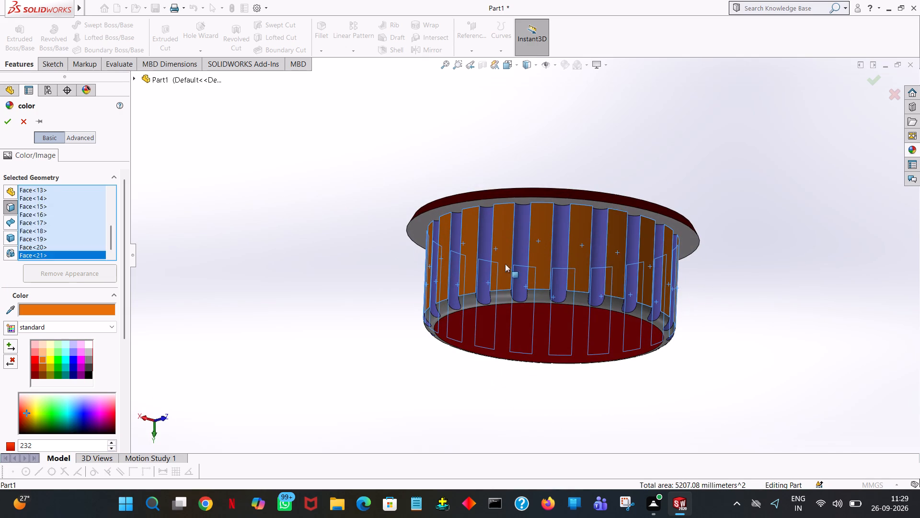
pyautogui.click(8, 126)
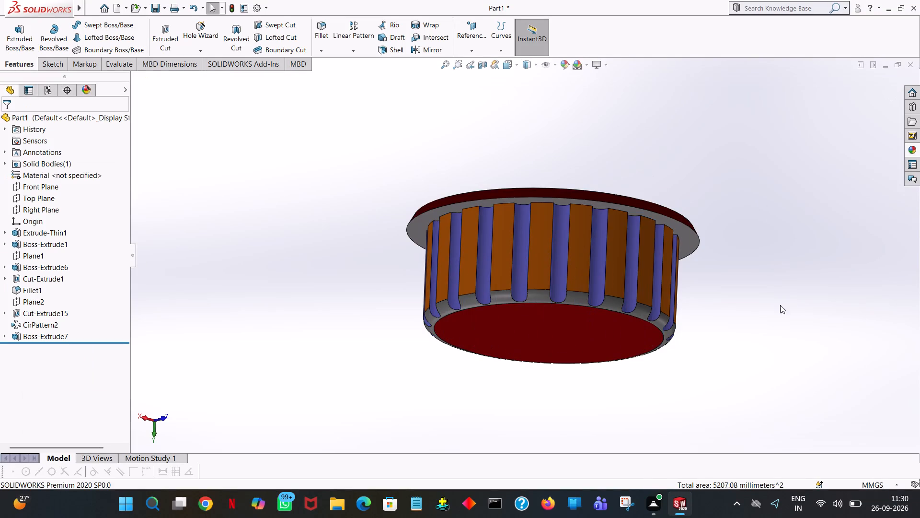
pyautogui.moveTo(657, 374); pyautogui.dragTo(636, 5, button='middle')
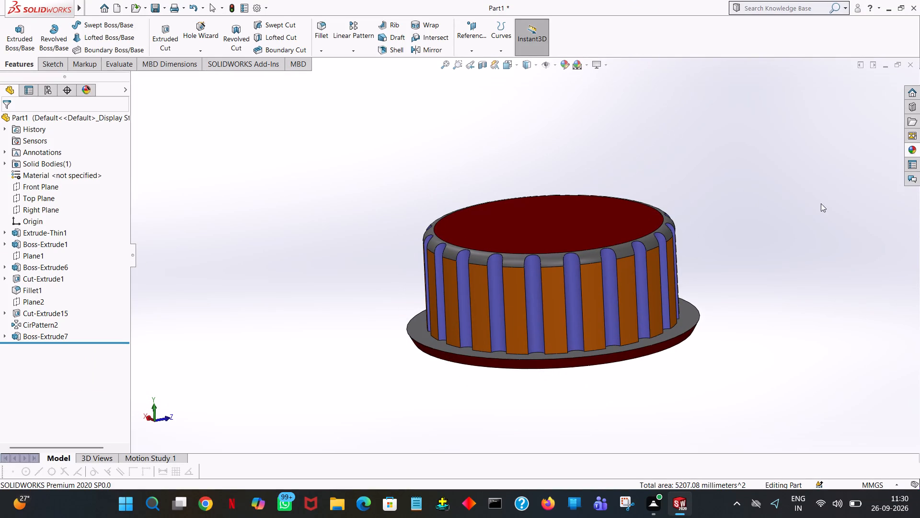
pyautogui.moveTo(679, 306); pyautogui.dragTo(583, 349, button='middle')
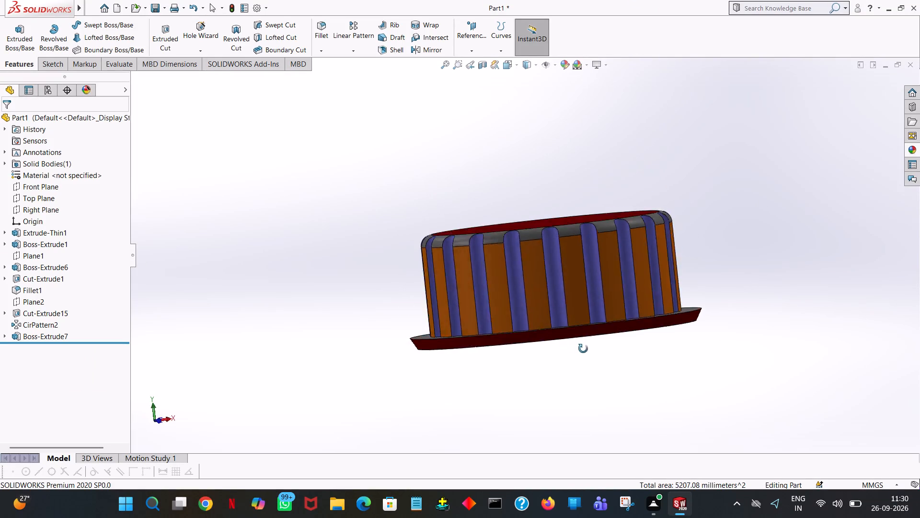
# Colour the flange's upper face and the fillet around the knob's top edge with the black standard swatch.
pyautogui.moveTo(583, 349); pyautogui.dragTo(730, 487, button='middle')
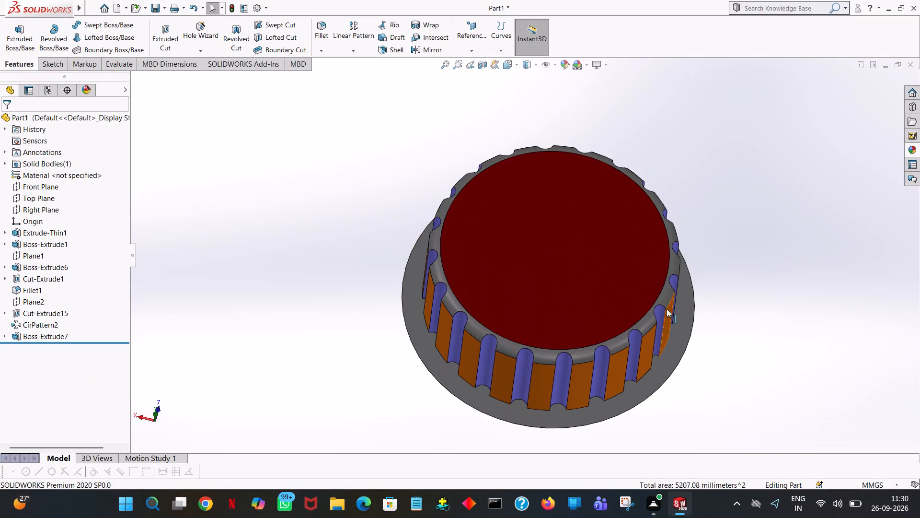
pyautogui.click(686, 319)
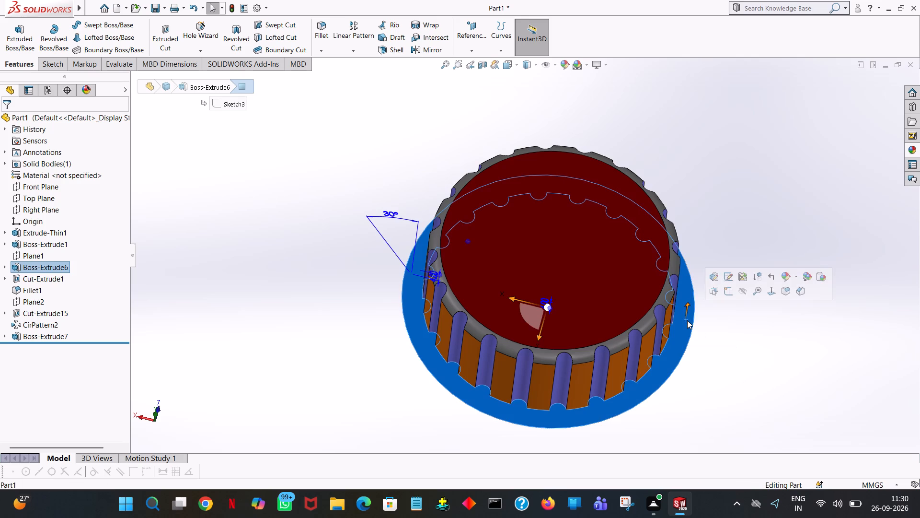
pyautogui.click(789, 272)
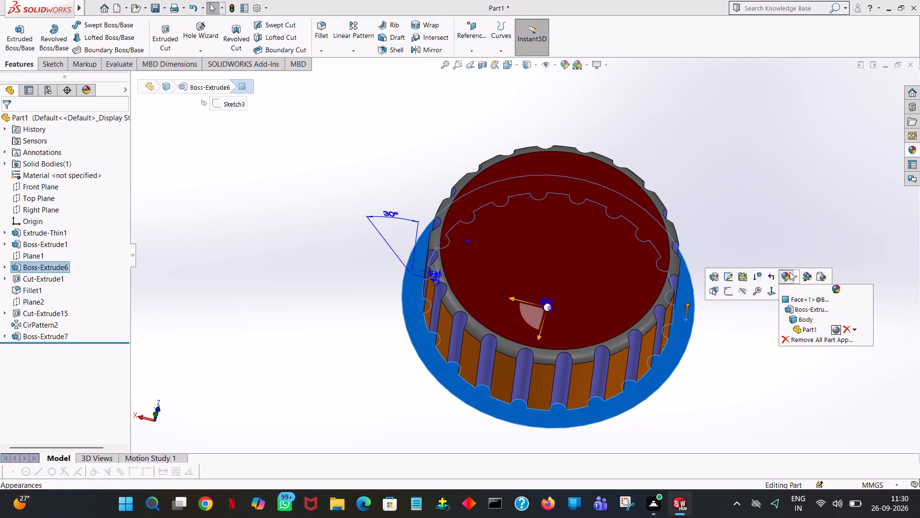
pyautogui.click(805, 295)
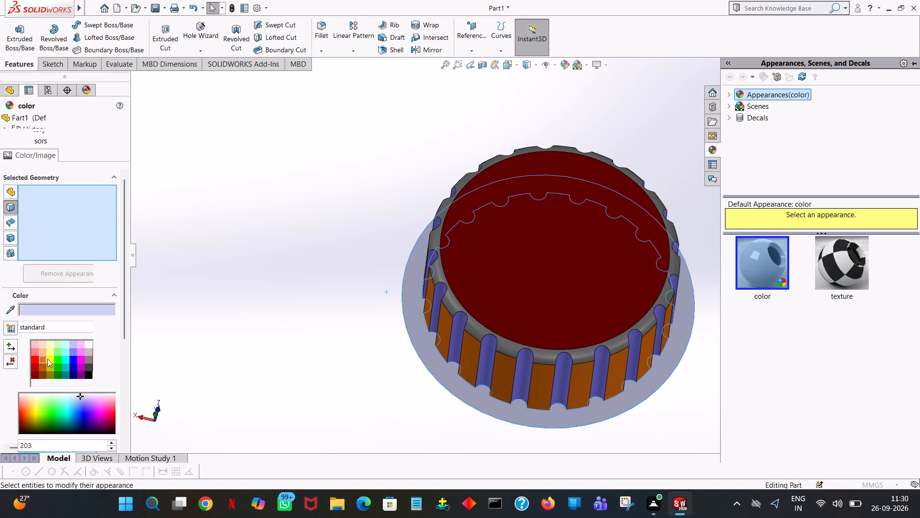
pyautogui.moveTo(309, 420); pyautogui.dragTo(332, 234, button='middle')
pyautogui.moveTo(331, 235); pyautogui.dragTo(327, 330, button='middle')
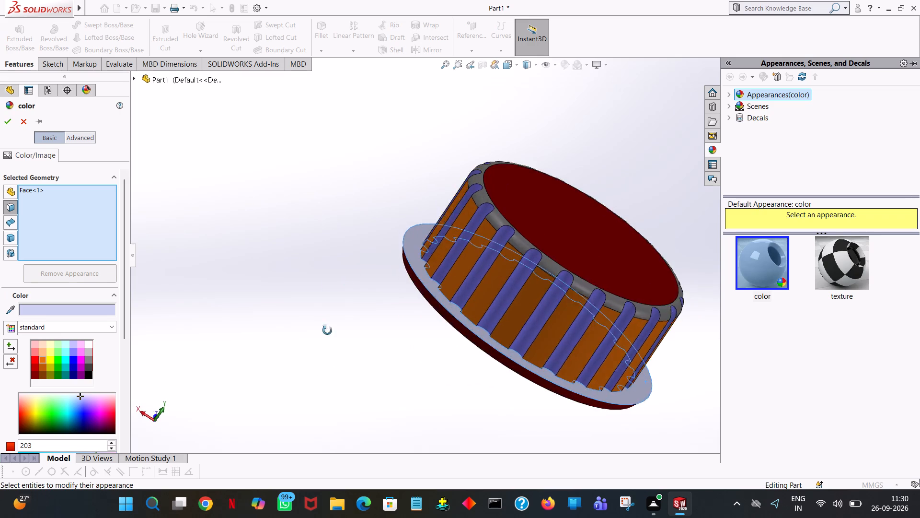
pyautogui.moveTo(327, 330); pyautogui.dragTo(336, 384, button='middle')
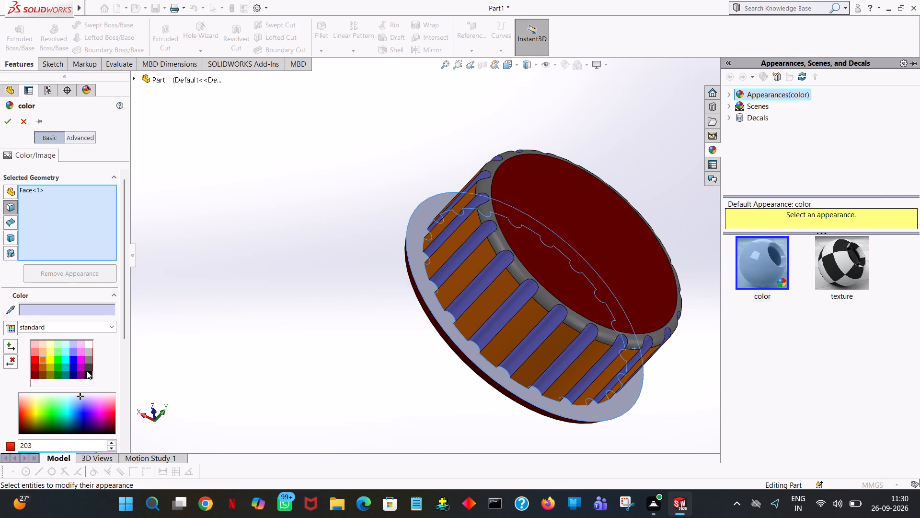
pyautogui.click(87, 371)
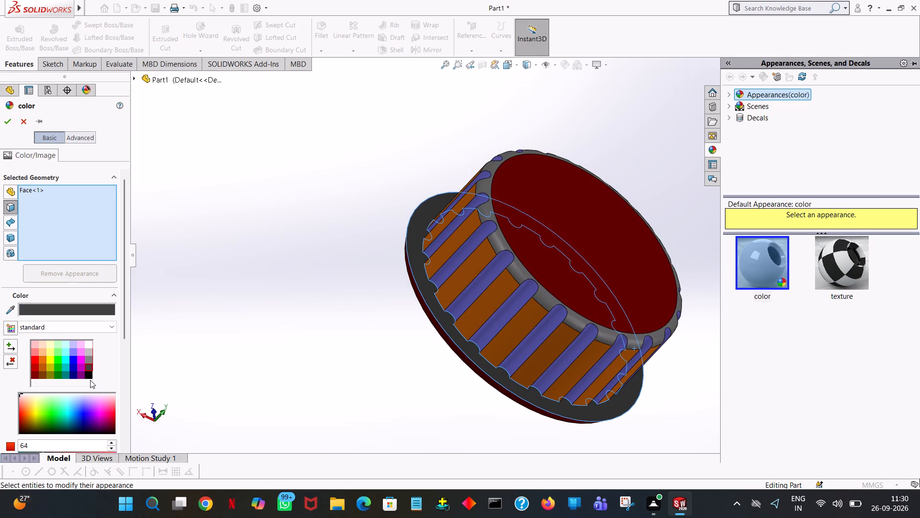
pyautogui.click(90, 374)
pyautogui.moveTo(211, 377); pyautogui.dragTo(172, 337, button='middle')
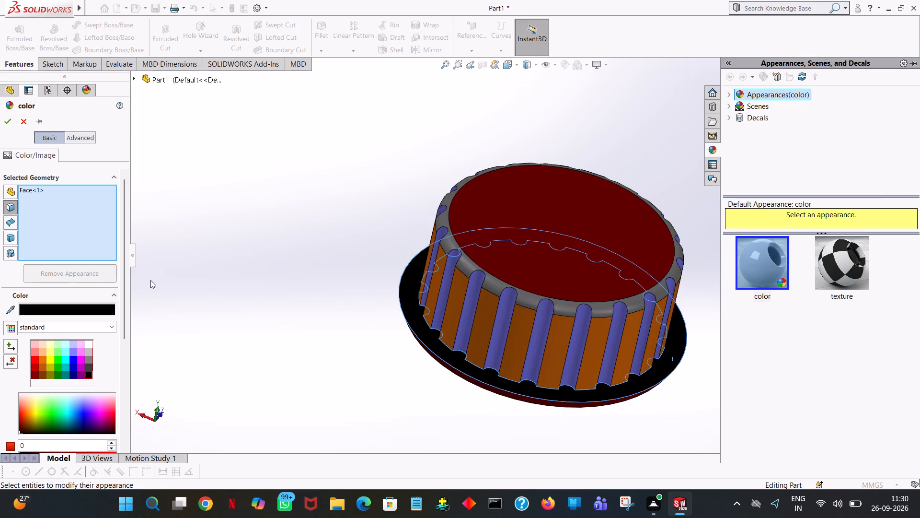
pyautogui.click(494, 283)
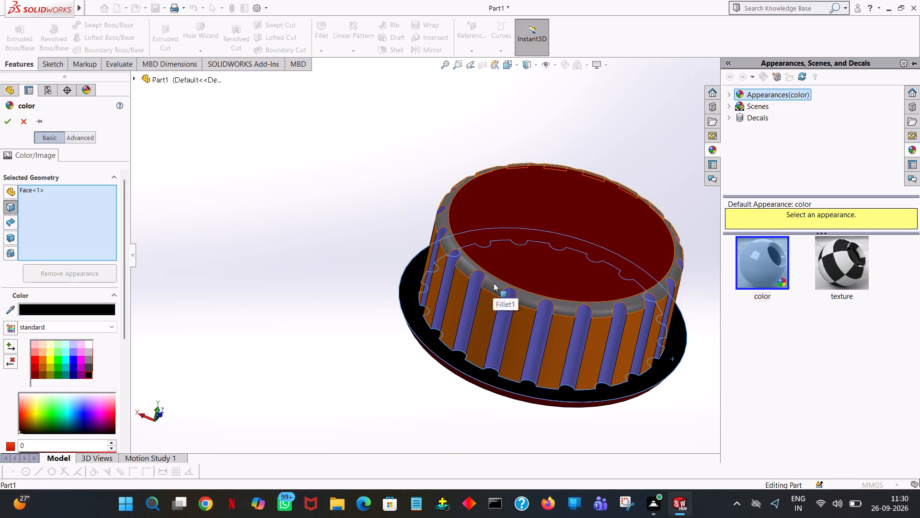
pyautogui.click(4, 119)
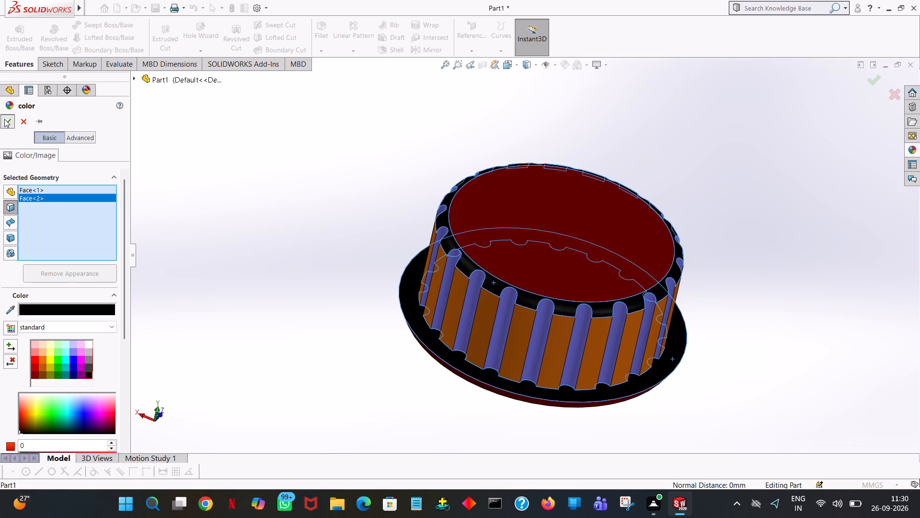
# Colour the flange's annular underside face and the recessed floor face inside the knob with the light yellow standard swatch.
pyautogui.moveTo(710, 336); pyautogui.dragTo(609, 102, button='middle')
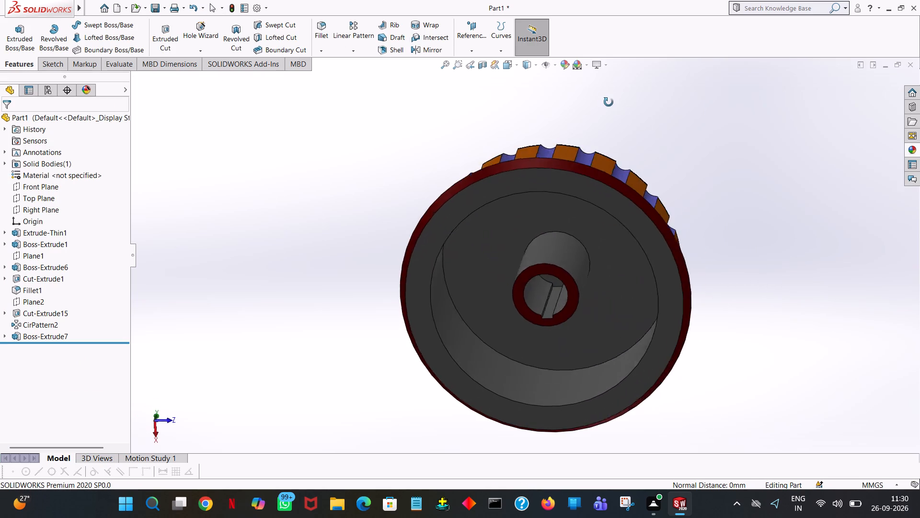
pyautogui.moveTo(609, 102); pyautogui.dragTo(582, 123, button='middle')
pyautogui.moveTo(686, 187); pyautogui.dragTo(582, 123)
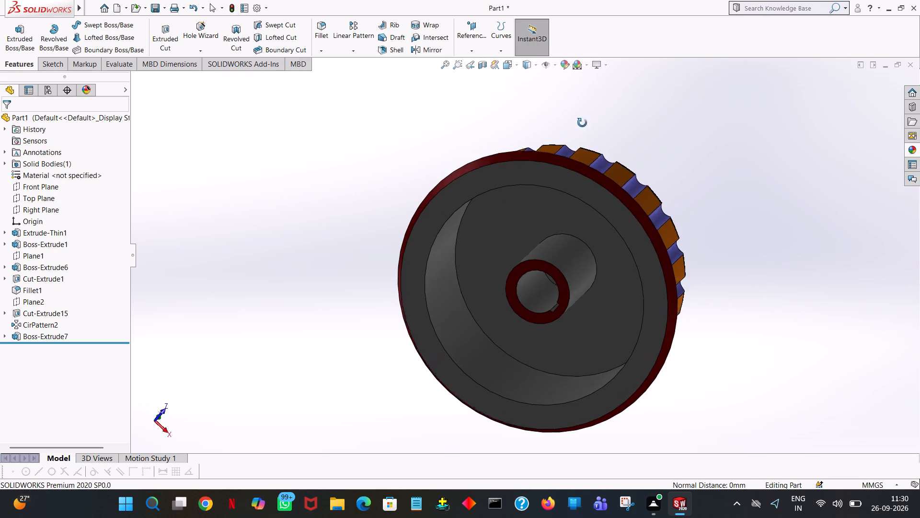
pyautogui.moveTo(582, 123); pyautogui.dragTo(583, 119, button='middle')
pyautogui.moveTo(582, 123); pyautogui.dragTo(583, 119)
pyautogui.click(515, 164)
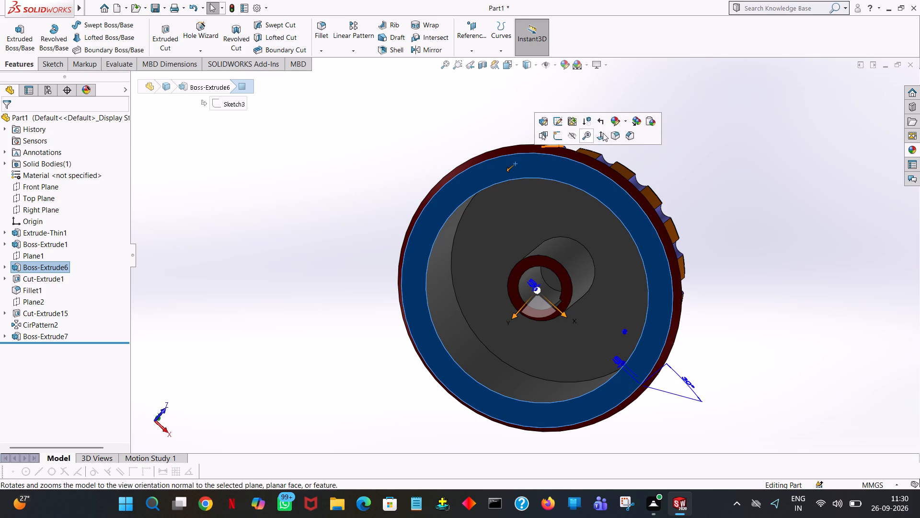
pyautogui.click(616, 122)
pyautogui.click(625, 141)
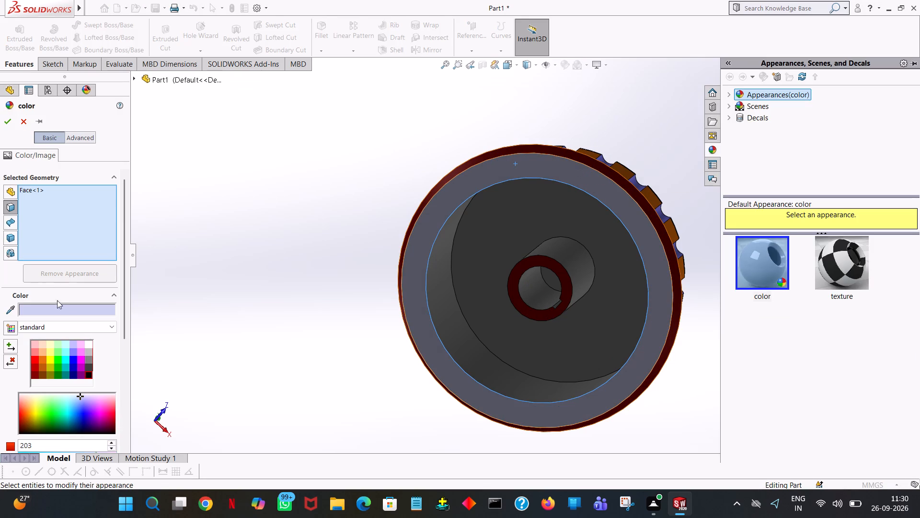
pyautogui.click(48, 352)
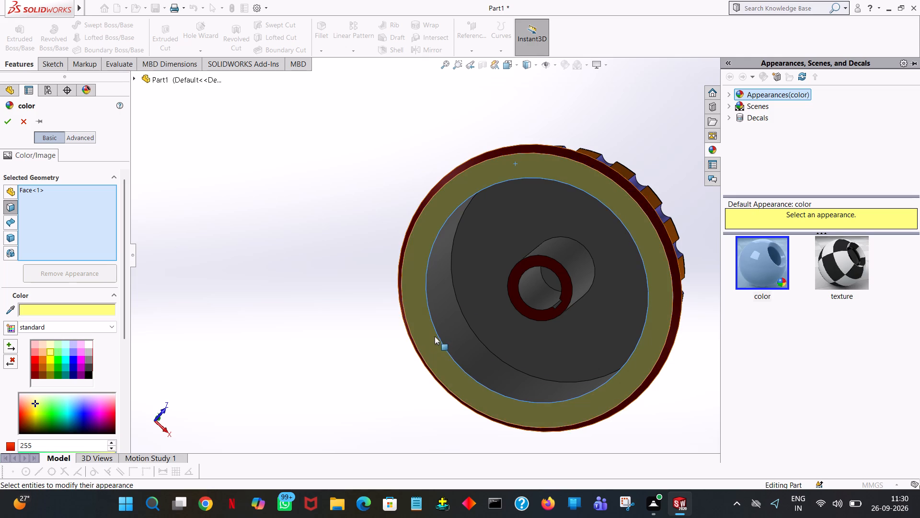
pyautogui.click(476, 256)
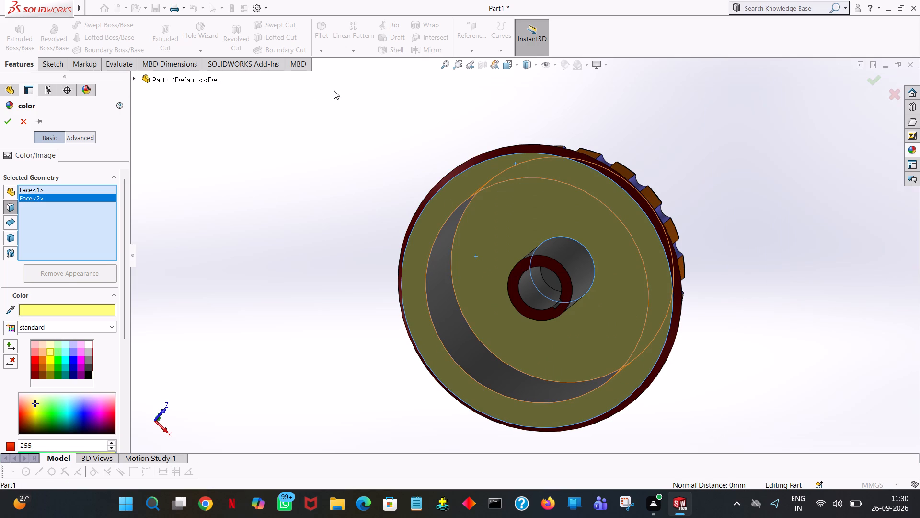
pyautogui.click(7, 123)
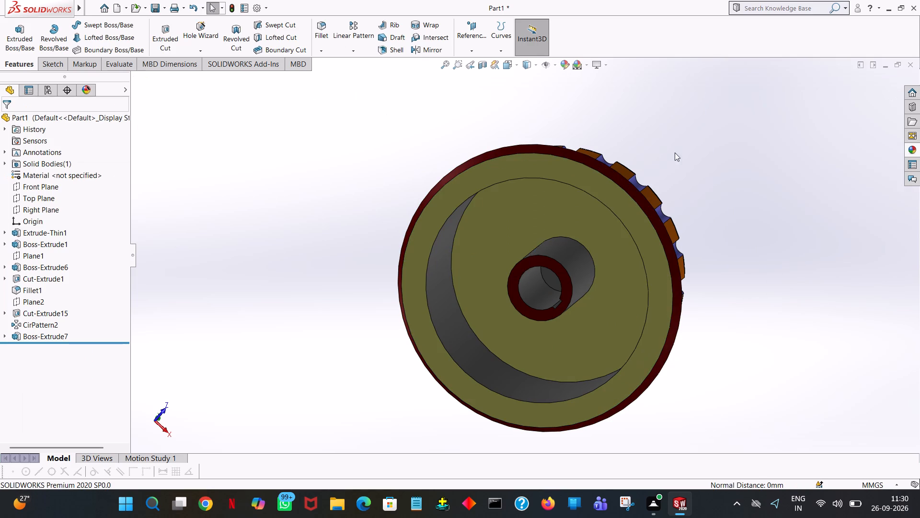
# Colour the knob's inner cylindrical wall and the central boss's outer cylindrical face with the blue standard swatch.
pyautogui.moveTo(770, 194); pyautogui.dragTo(850, 275, button='middle')
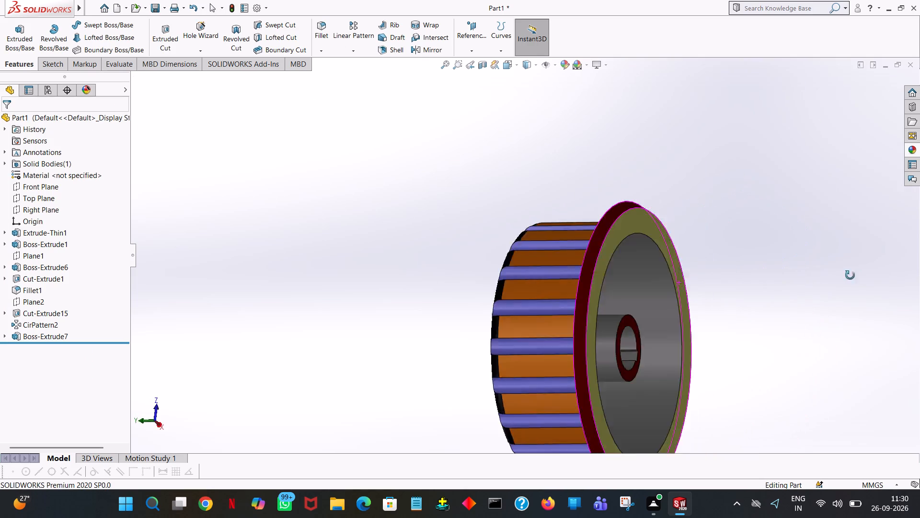
pyautogui.moveTo(850, 275); pyautogui.dragTo(814, 268, button='middle')
pyautogui.moveTo(745, 273); pyautogui.dragTo(598, 339, button='middle')
pyautogui.moveTo(853, 161); pyautogui.dragTo(850, 167, button='middle')
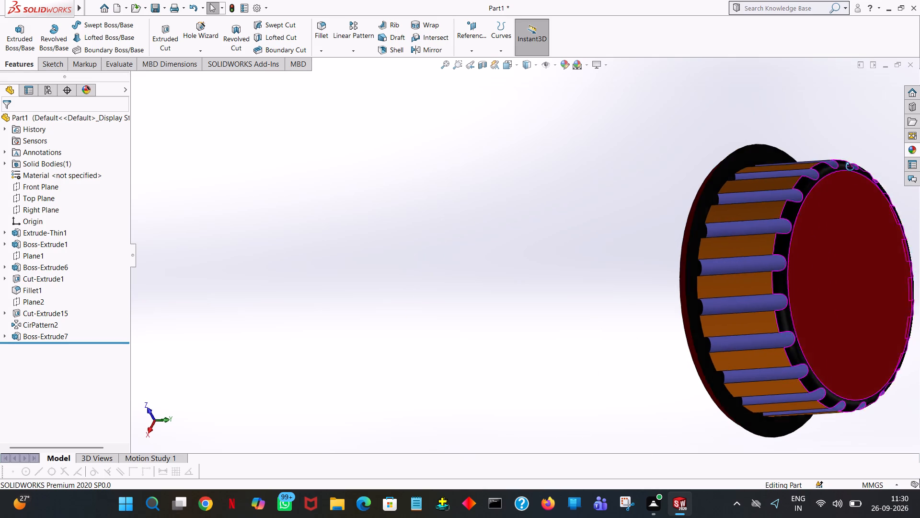
pyautogui.moveTo(850, 167); pyautogui.dragTo(919, 205, button='middle')
pyautogui.keyDown('ctrl'); pyautogui.moveTo(514, 229); pyautogui.dragTo(419, 322, button='middle'); pyautogui.keyUp('ctrl')
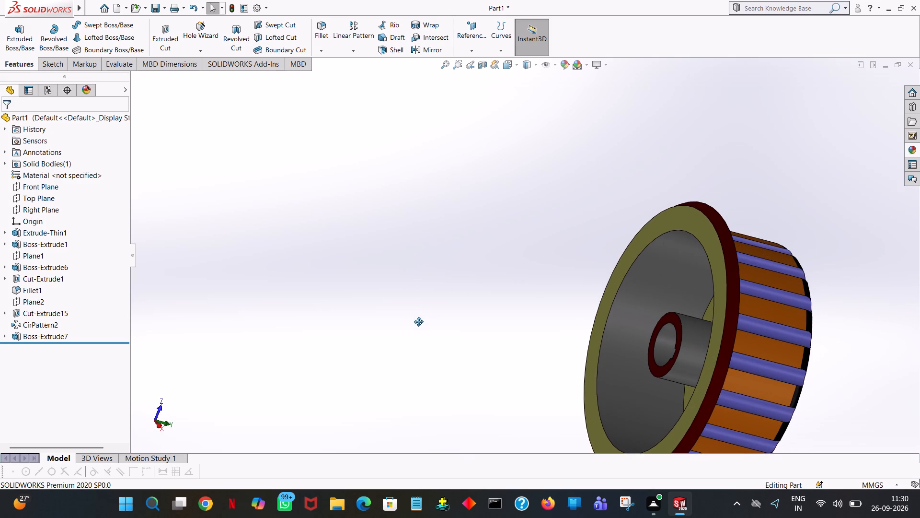
pyautogui.keyDown('ctrl'); pyautogui.moveTo(419, 322); pyautogui.dragTo(393, 292, button='middle'); pyautogui.keyUp('ctrl')
pyautogui.moveTo(693, 365); pyautogui.dragTo(694, 371, button='middle')
pyautogui.moveTo(774, 380); pyautogui.dragTo(793, 385, button='middle')
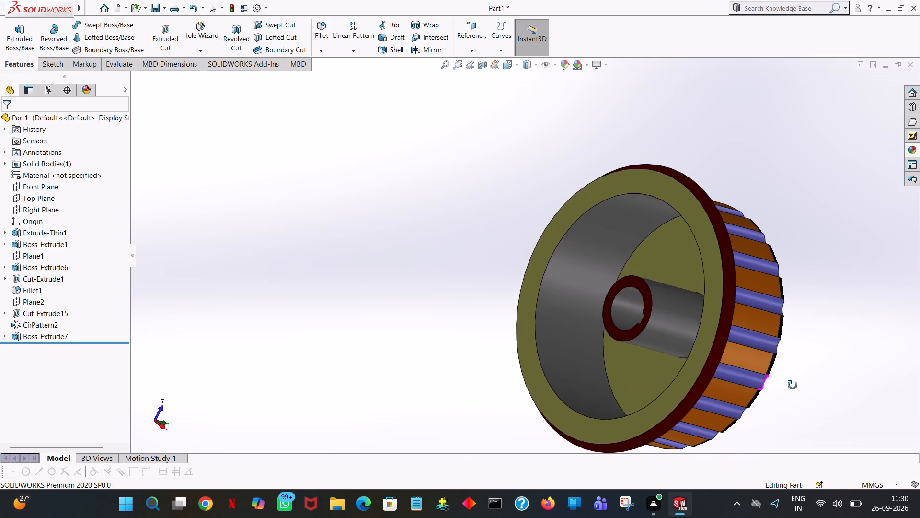
pyautogui.moveTo(793, 385); pyautogui.dragTo(769, 396, button='middle')
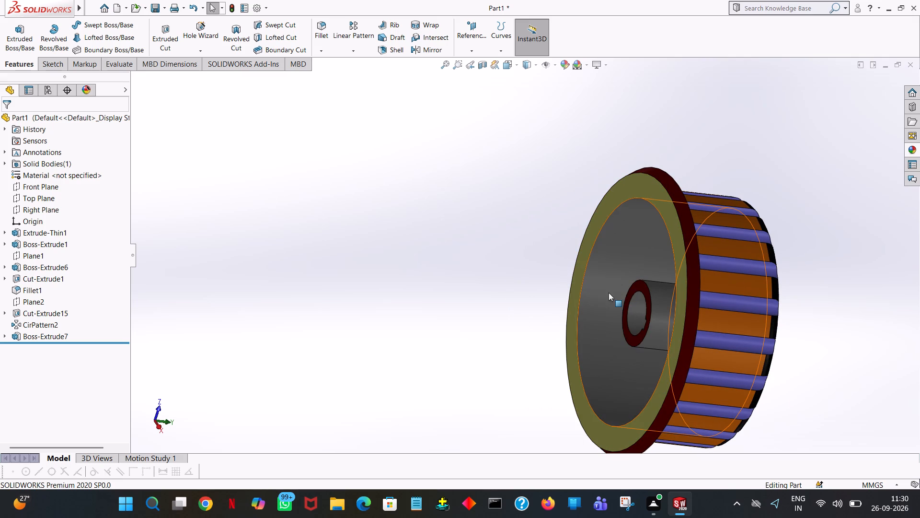
pyautogui.click(609, 293)
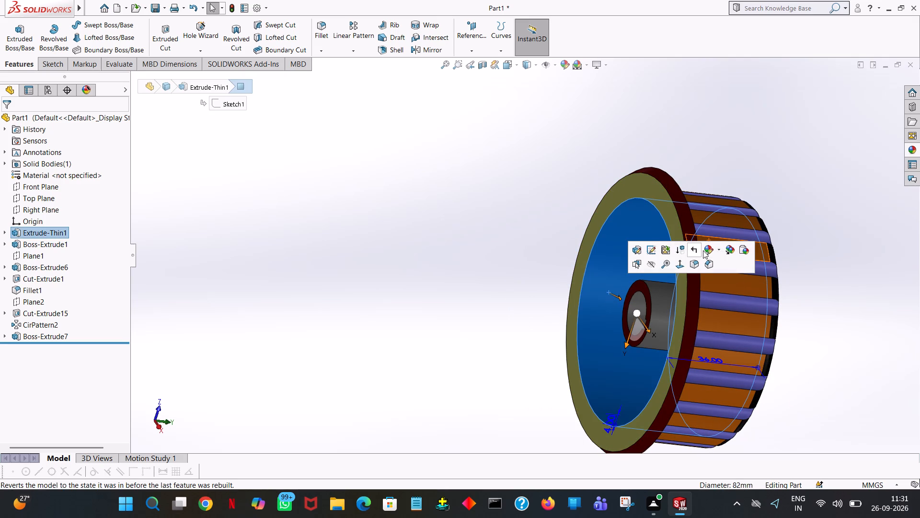
pyautogui.click(703, 250)
pyautogui.click(723, 269)
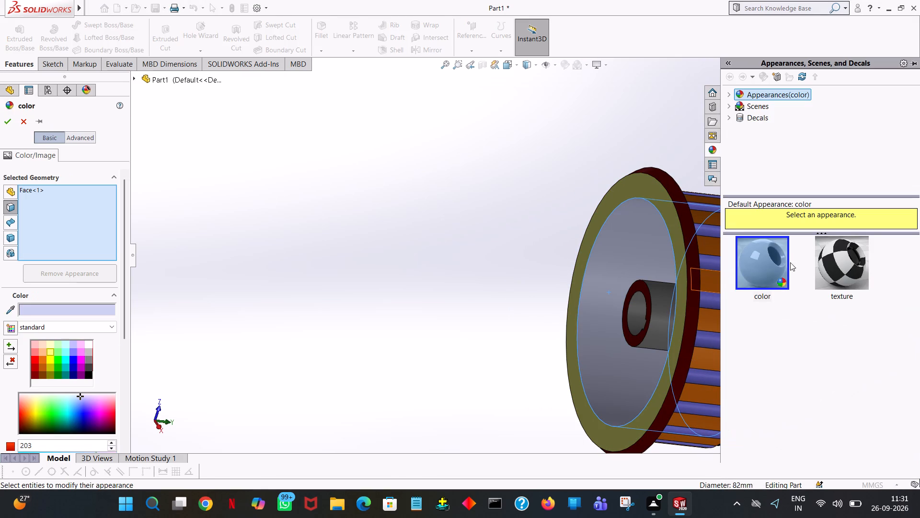
pyautogui.click(74, 358)
pyautogui.moveTo(326, 247); pyautogui.dragTo(339, 287, button='middle')
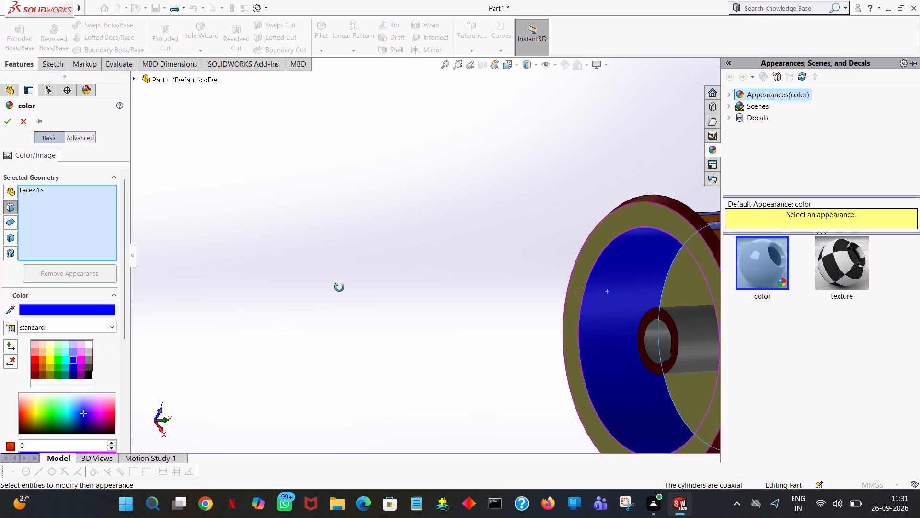
pyautogui.moveTo(339, 287); pyautogui.dragTo(426, 315, button='middle')
pyautogui.click(643, 205)
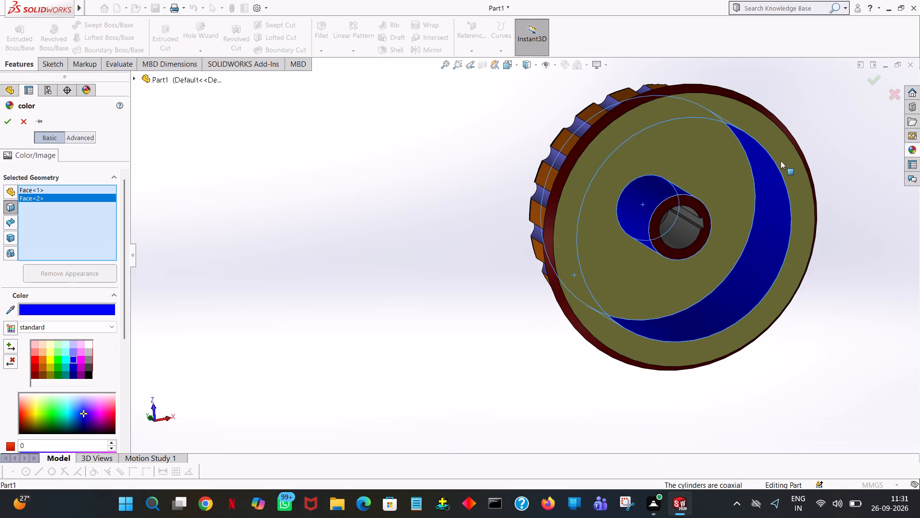
pyautogui.click(6, 125)
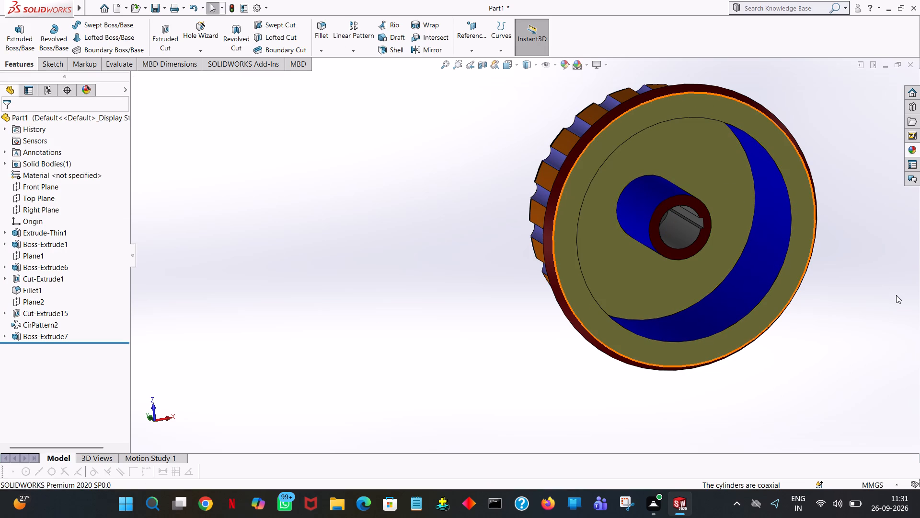
# Examine the coloured knob from all sides, checking the inner cavity, flange, fluted wall and top face.
pyautogui.moveTo(859, 268); pyautogui.dragTo(785, 296, button='middle')
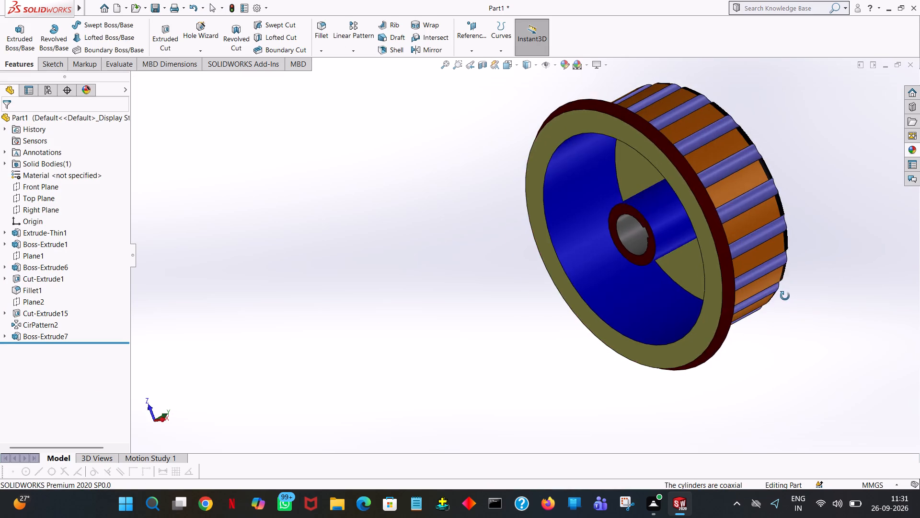
pyautogui.moveTo(785, 296); pyautogui.dragTo(257, 344, button='middle')
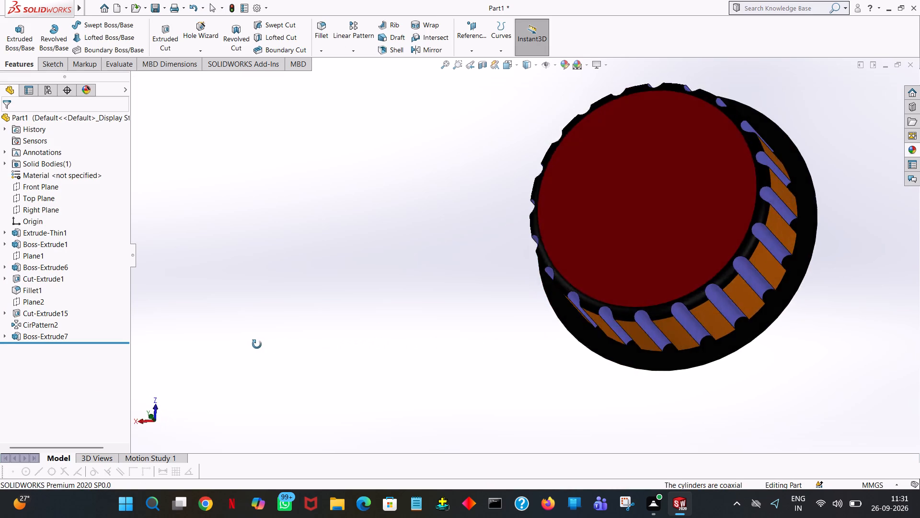
pyautogui.moveTo(257, 344); pyautogui.dragTo(0, 311, button='middle')
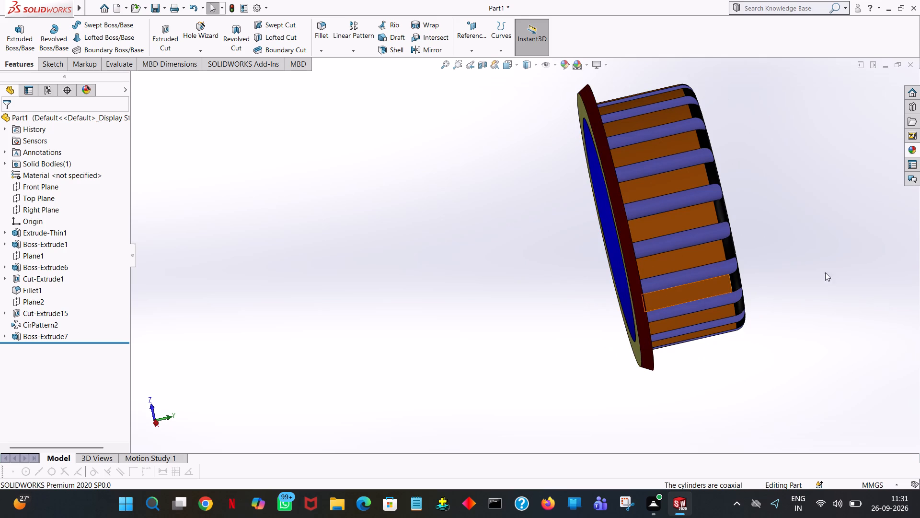
pyautogui.moveTo(783, 249); pyautogui.dragTo(828, 326, button='middle')
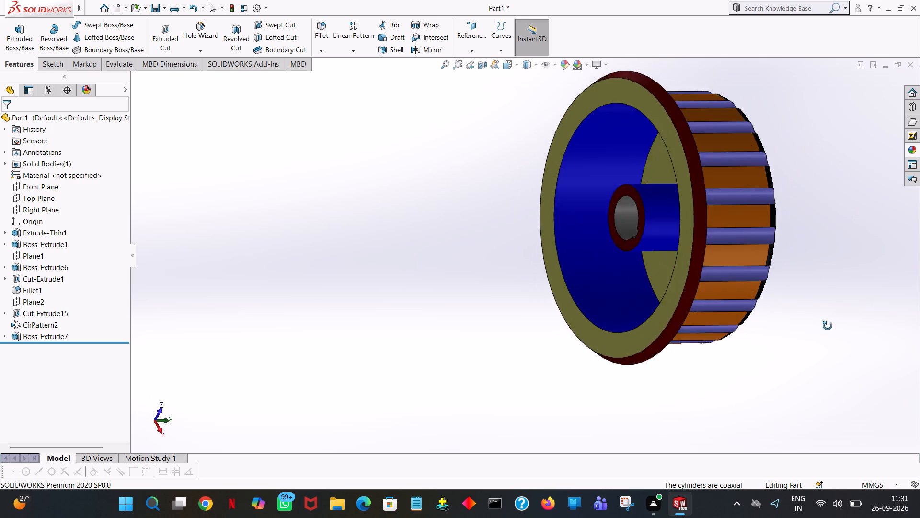
pyautogui.moveTo(828, 326); pyautogui.dragTo(813, 208, button='middle')
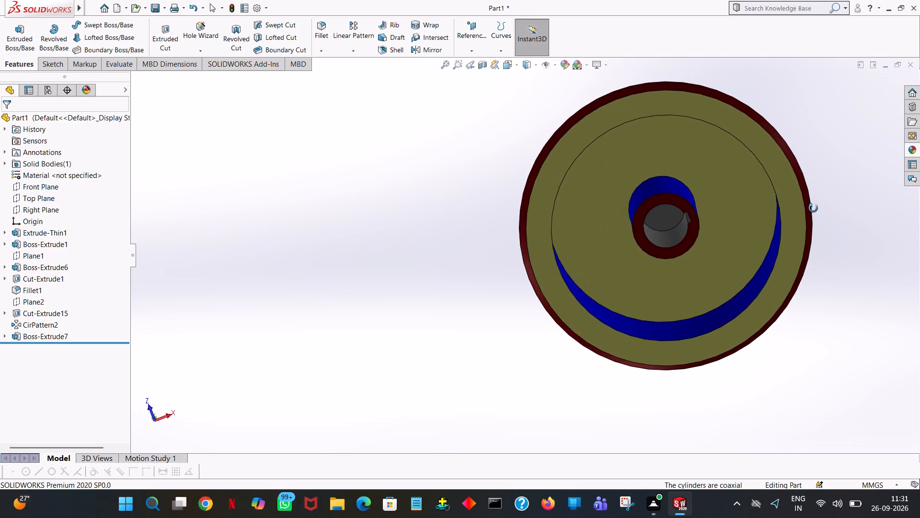
pyautogui.moveTo(813, 208); pyautogui.dragTo(835, 277, button='middle')
pyautogui.middleClick(814, 355)
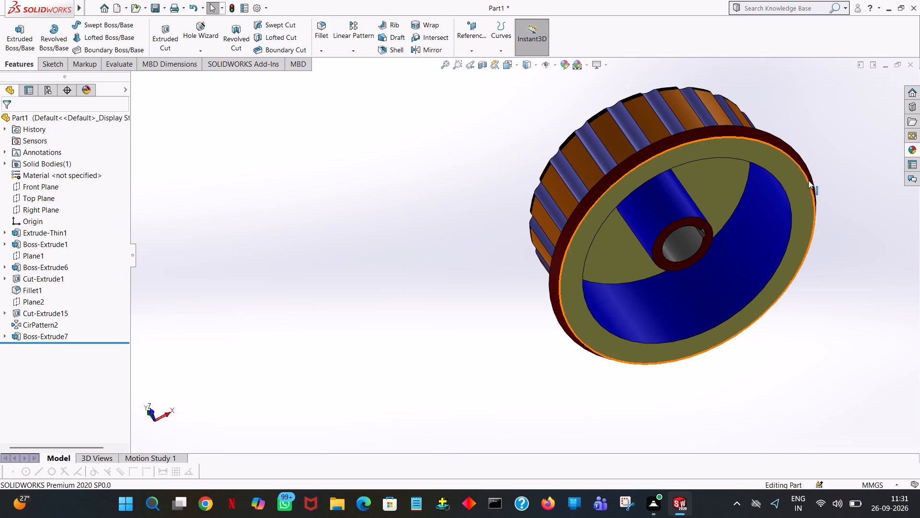
pyautogui.moveTo(796, 131); pyautogui.dragTo(739, 197, button='middle')
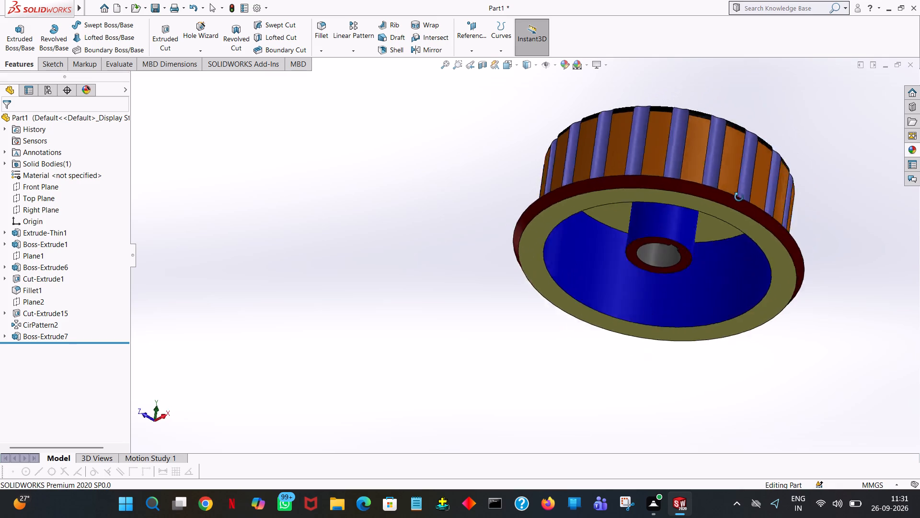
pyautogui.moveTo(739, 197); pyautogui.dragTo(635, 289, button='middle')
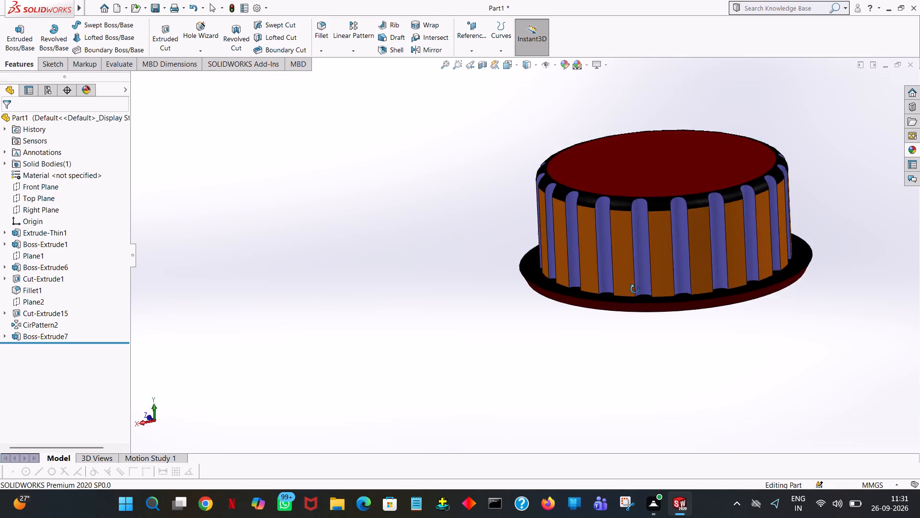
# Examine the coloured knob's fluted wall, flange and underside from several angles.
pyautogui.moveTo(635, 289); pyautogui.dragTo(919, 258, button='middle')
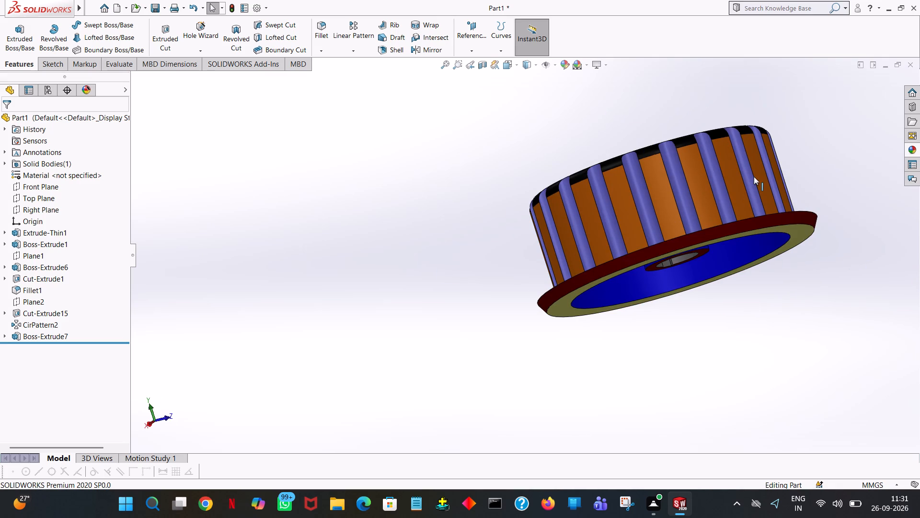
pyautogui.moveTo(754, 199); pyautogui.dragTo(386, 331, button='middle')
pyautogui.moveTo(453, 337); pyautogui.dragTo(386, 331, button='right')
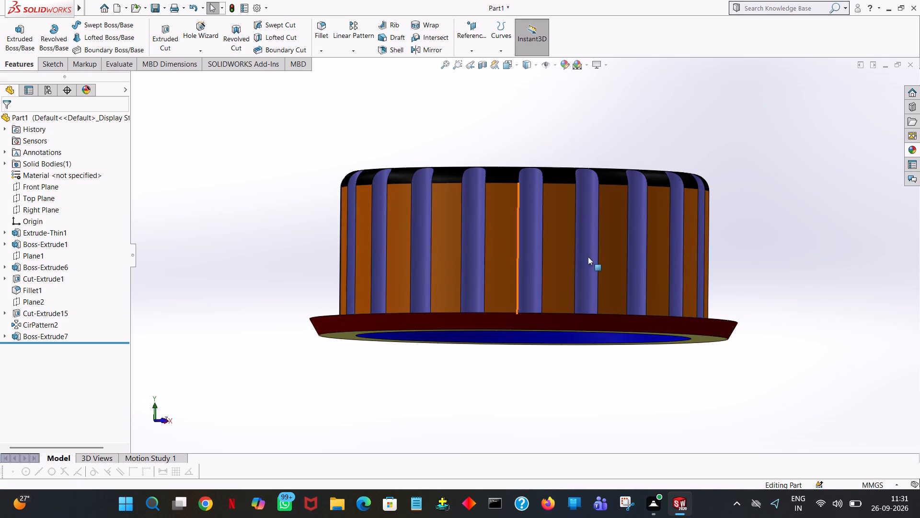
pyautogui.moveTo(781, 257); pyautogui.dragTo(746, 266, button='middle')
pyautogui.moveTo(732, 266); pyautogui.dragTo(700, 268, button='middle')
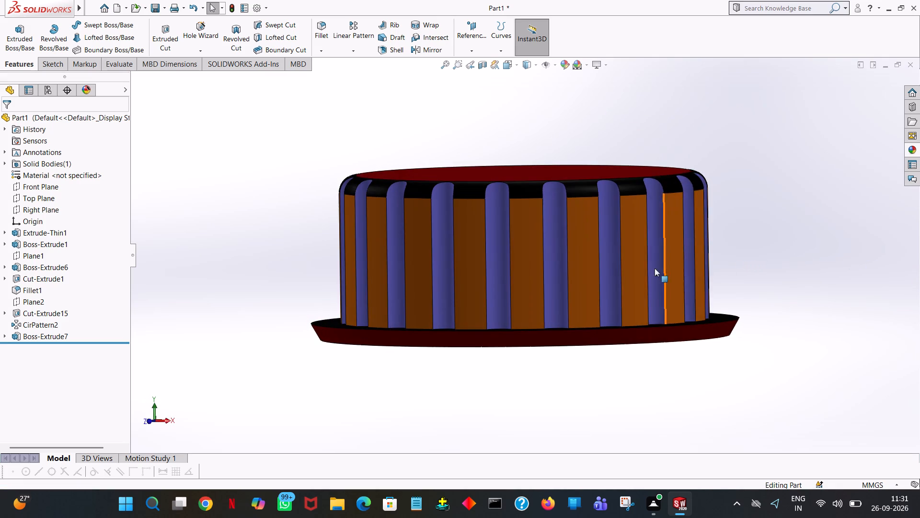
pyautogui.moveTo(575, 269); pyautogui.dragTo(919, 229, button='middle')
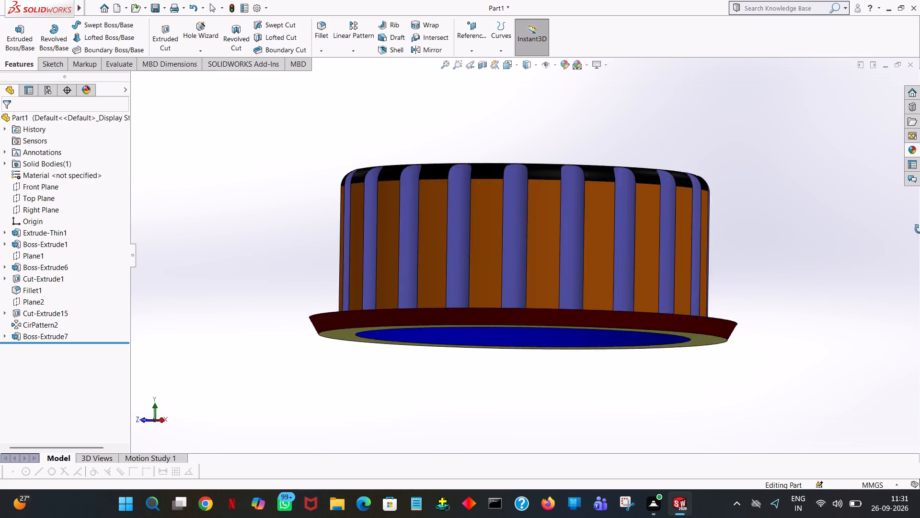
pyautogui.moveTo(919, 229); pyautogui.dragTo(648, 309, button='middle')
pyautogui.moveTo(628, 306); pyautogui.dragTo(740, 275, button='middle')
pyautogui.moveTo(389, 311); pyautogui.dragTo(513, 325, button='middle')
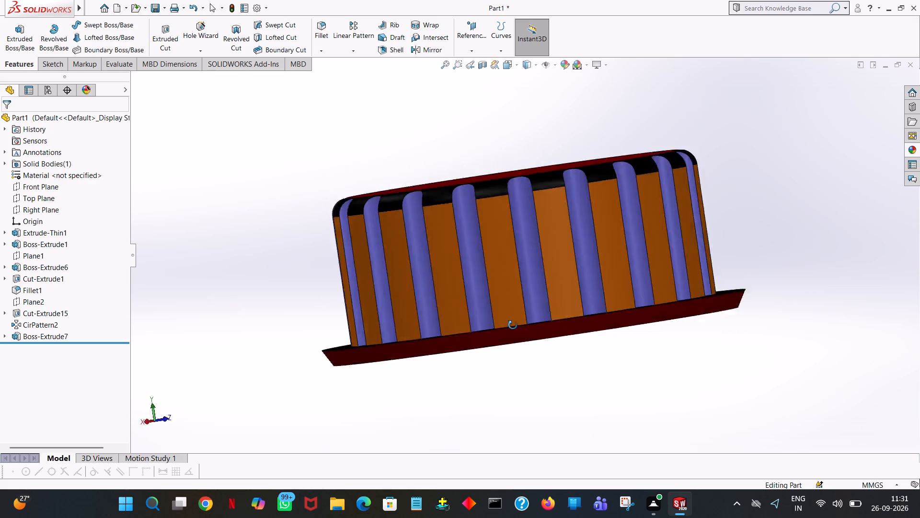
pyautogui.moveTo(513, 325); pyautogui.dragTo(919, 334, button='middle')
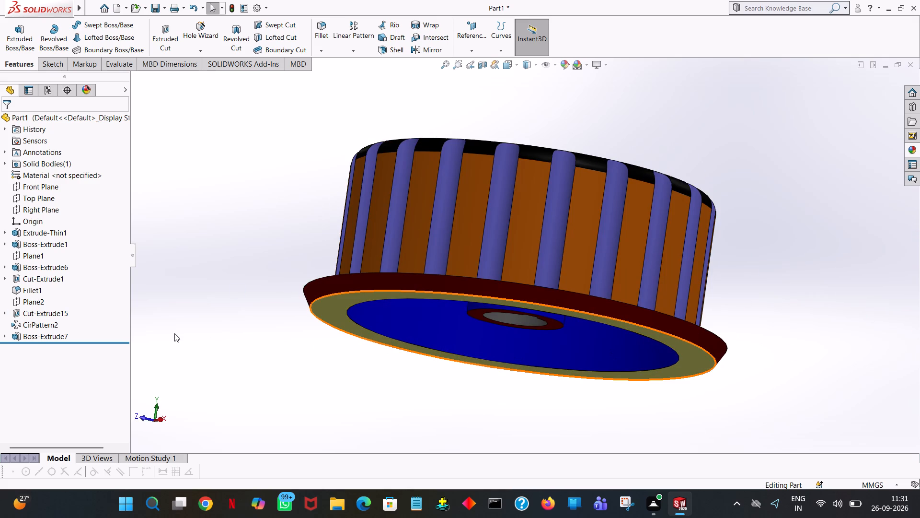
pyautogui.moveTo(207, 371); pyautogui.dragTo(919, 337, button='middle')
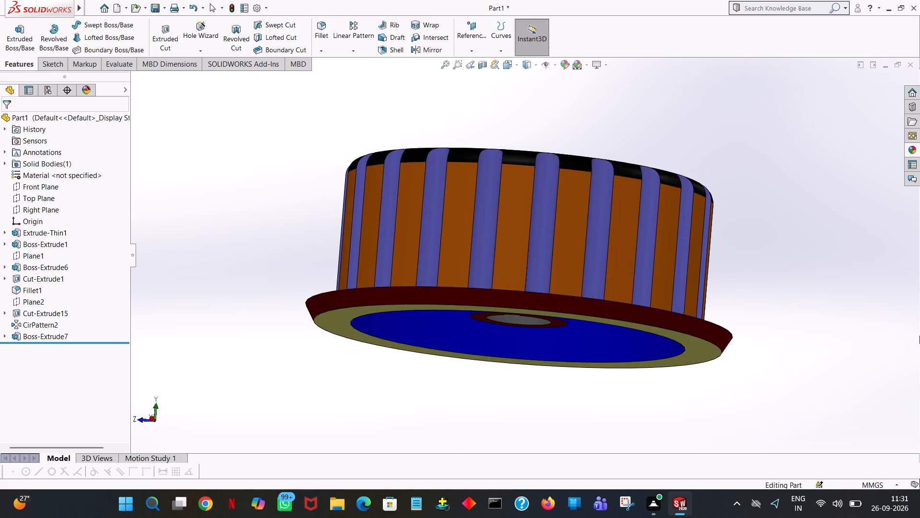
pyautogui.moveTo(627, 398); pyautogui.dragTo(635, 381, button='middle')
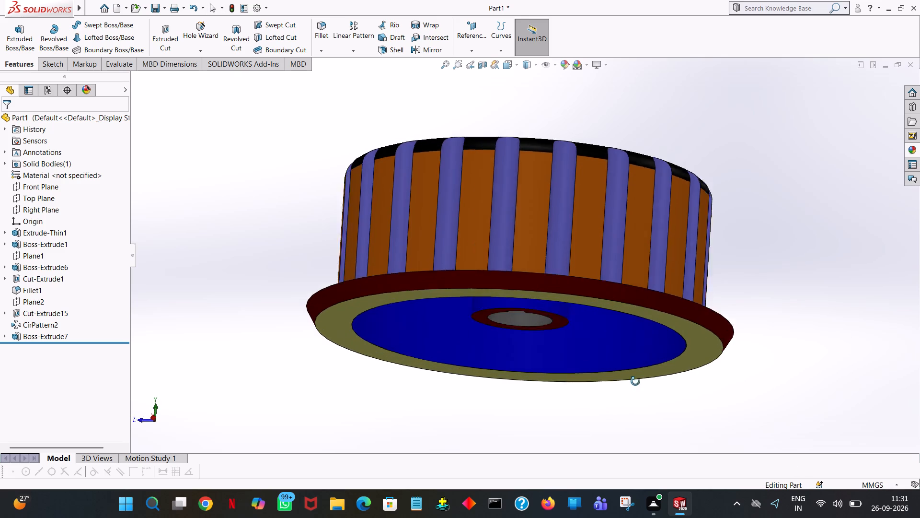
# Colour the central boss's cylindrical bore wall, a keyway face and the bore's end face with the black standard swatch.
pyautogui.moveTo(635, 381); pyautogui.dragTo(681, 175, button='middle')
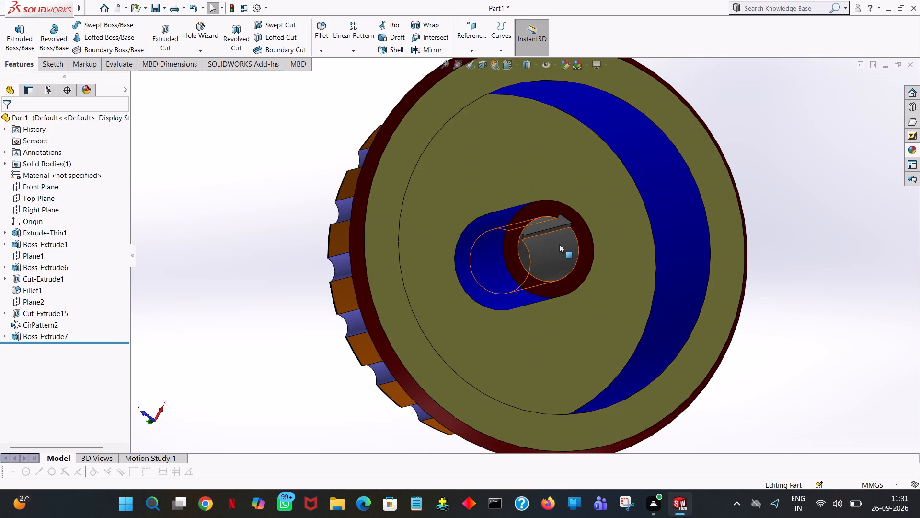
pyautogui.click(559, 245)
pyautogui.click(662, 201)
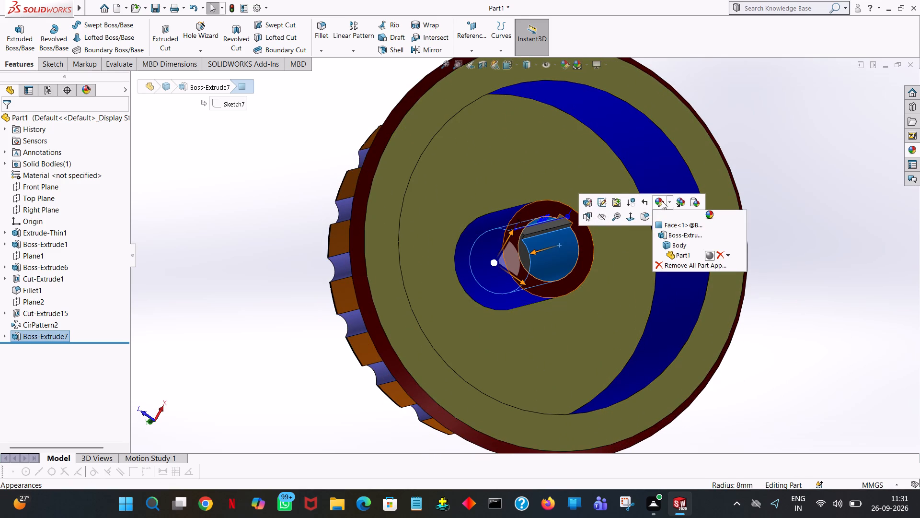
pyautogui.click(690, 224)
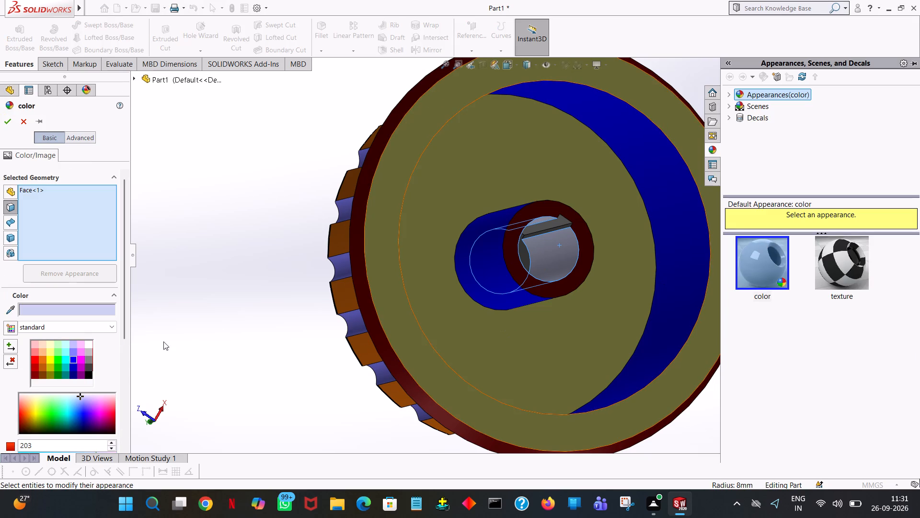
pyautogui.click(89, 376)
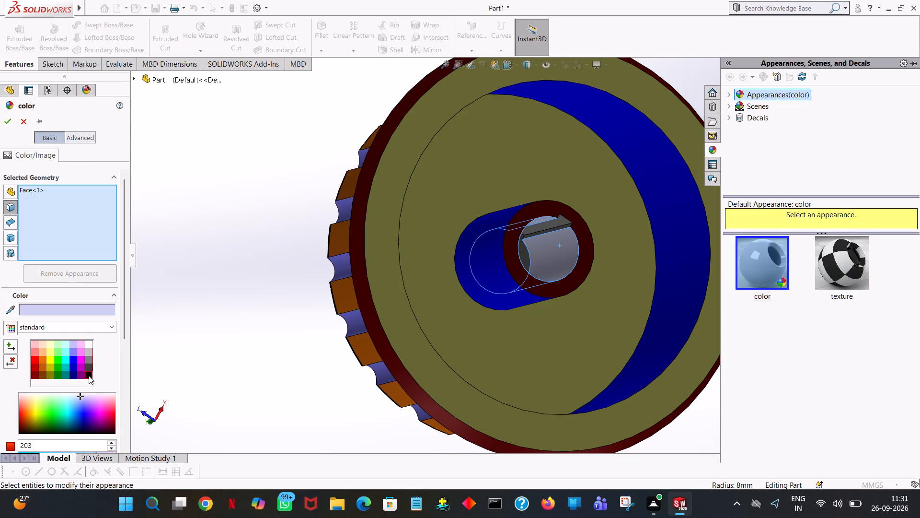
pyautogui.click(562, 225)
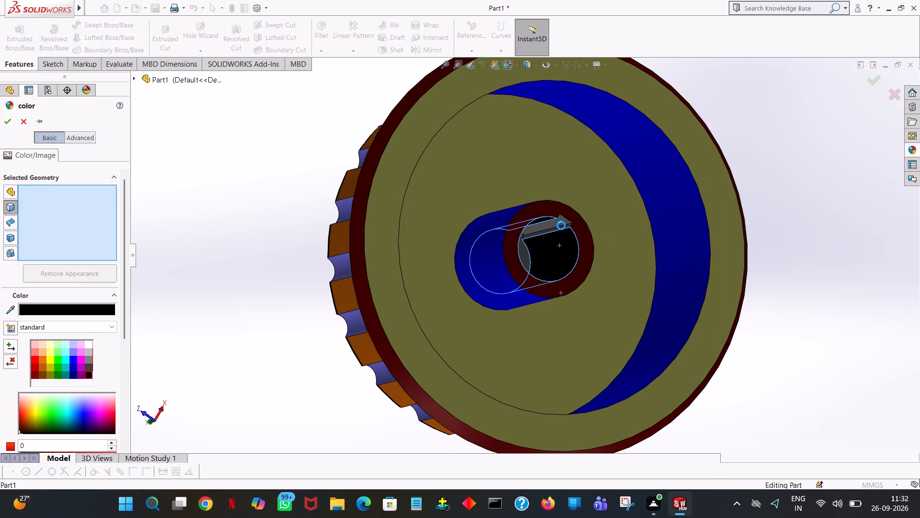
pyautogui.moveTo(526, 293); pyautogui.dragTo(502, 303, button='middle')
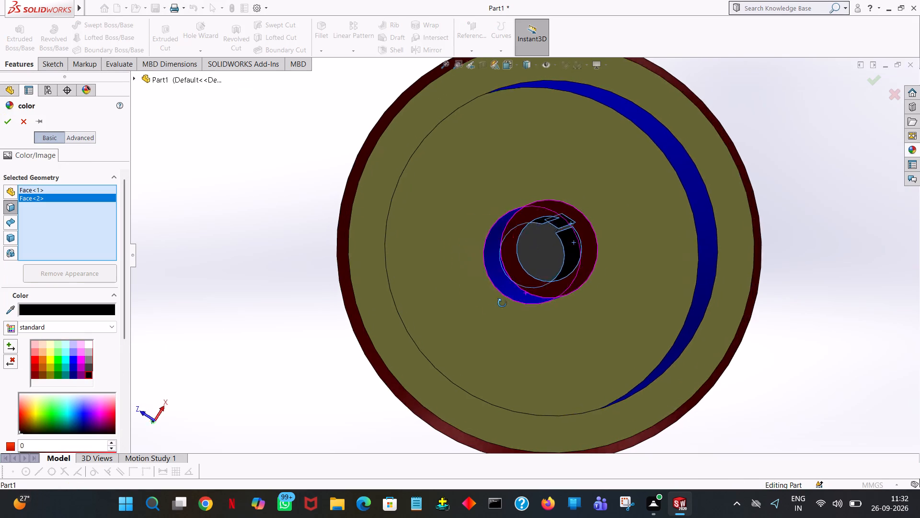
pyautogui.moveTo(502, 303); pyautogui.dragTo(485, 310, button='middle')
pyautogui.click(567, 246)
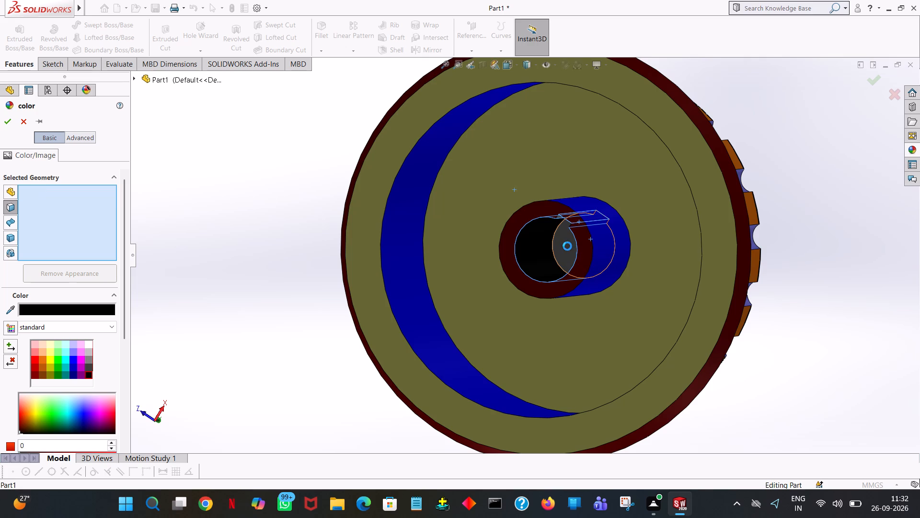
pyautogui.click(9, 115)
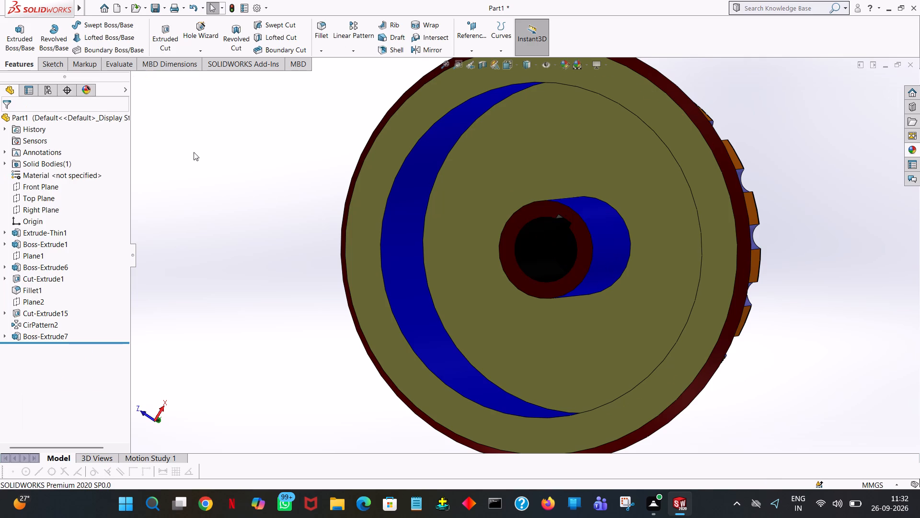
pyautogui.click(204, 156)
# Examine the finished knob from all sides, checking the boss bore, inner cavity, flange, fluted wall and top face.
pyautogui.moveTo(240, 144); pyautogui.dragTo(278, 136, button='middle')
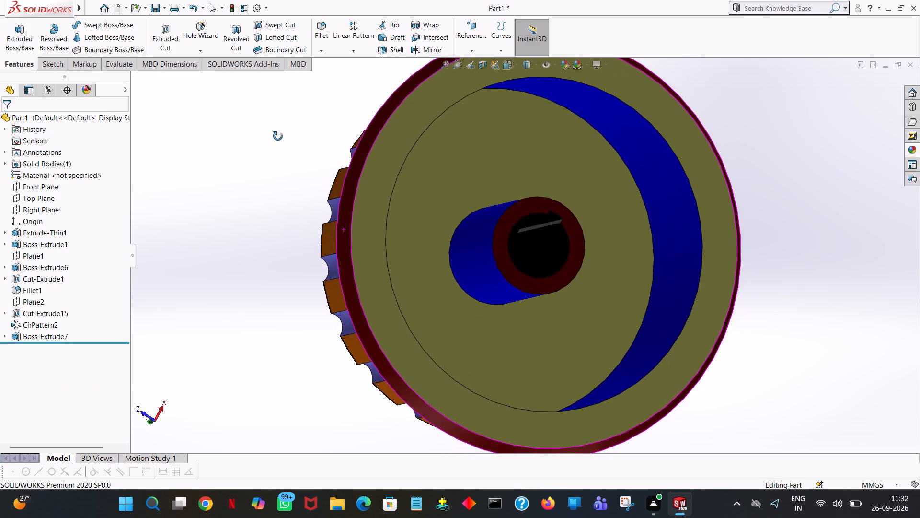
pyautogui.moveTo(278, 136); pyautogui.dragTo(251, 117, button='middle')
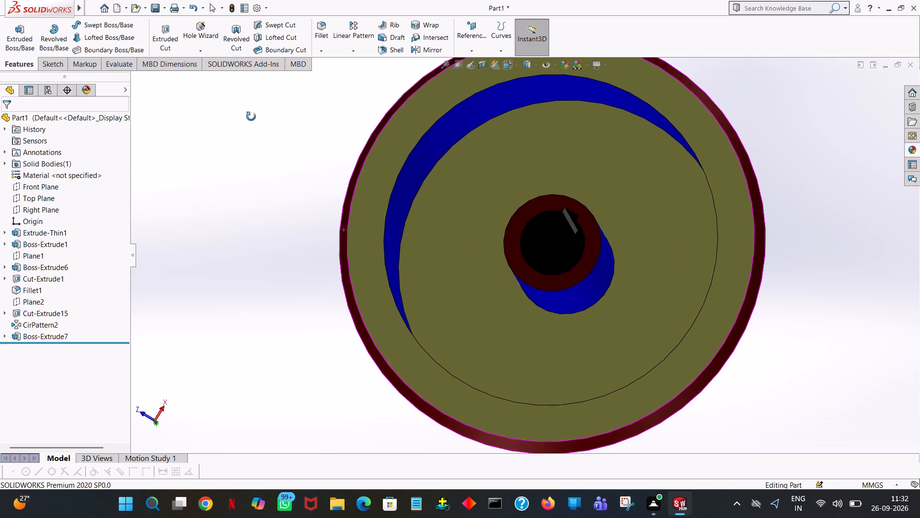
pyautogui.moveTo(251, 117); pyautogui.dragTo(268, 174, button='middle')
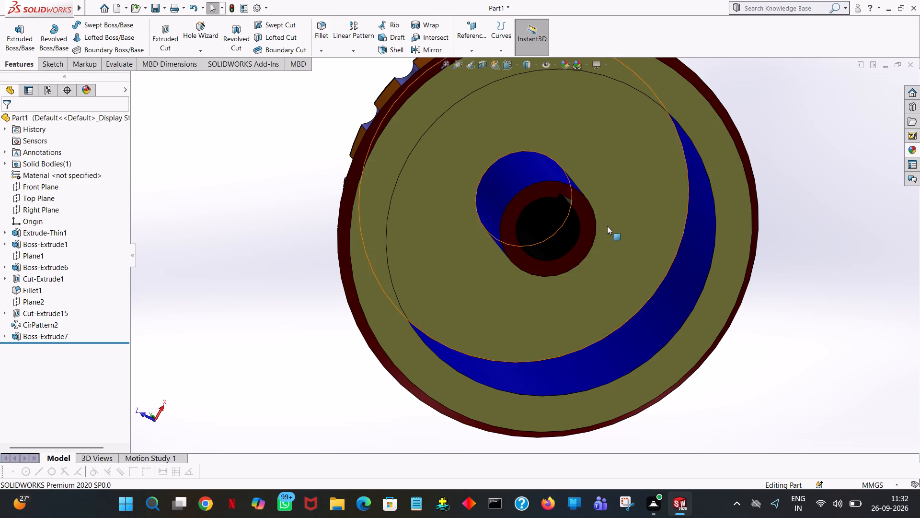
pyautogui.keyDown('ctrl'); pyautogui.scroll(-5, 610, 227); pyautogui.keyUp('ctrl')
pyautogui.keyDown('ctrl'); pyautogui.scroll(8, 628, 235); pyautogui.keyUp('ctrl')
pyautogui.moveTo(548, 224); pyautogui.dragTo(549, 273, button='middle')
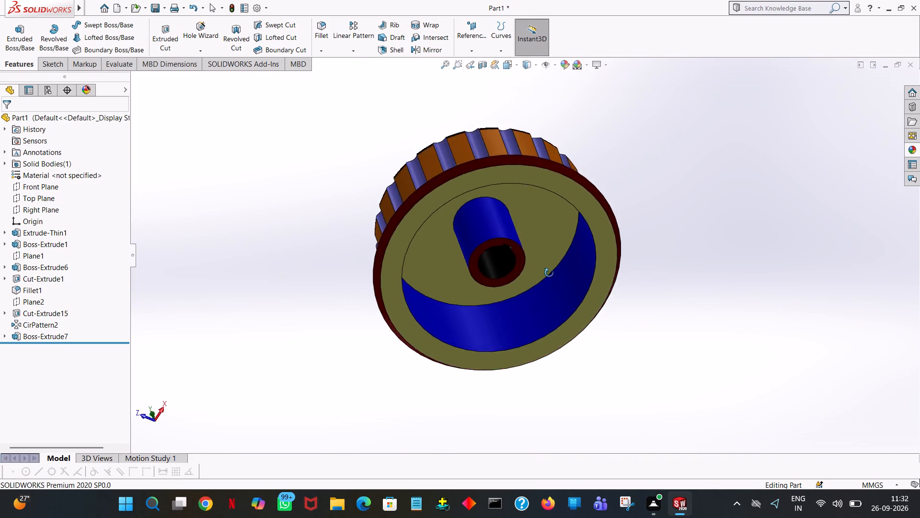
pyautogui.moveTo(549, 273); pyautogui.dragTo(462, 247, button='middle')
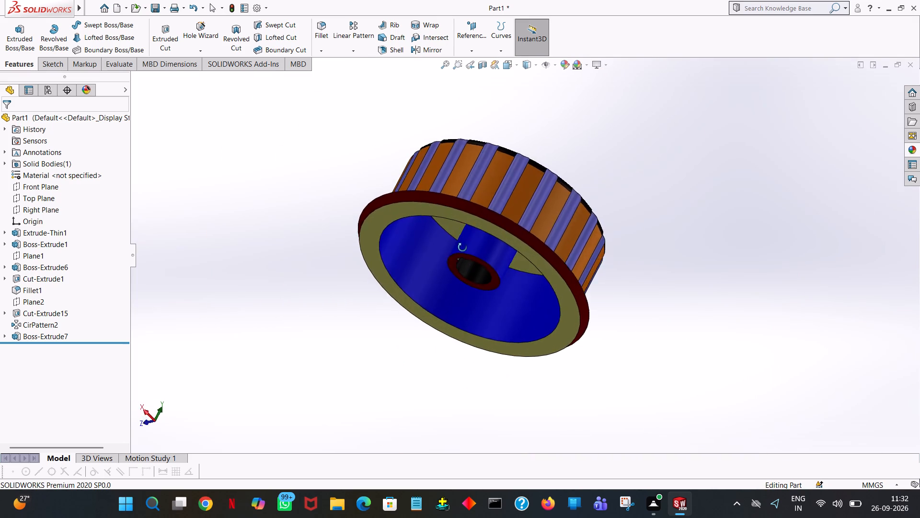
pyautogui.moveTo(462, 247); pyautogui.dragTo(437, 106, button='middle')
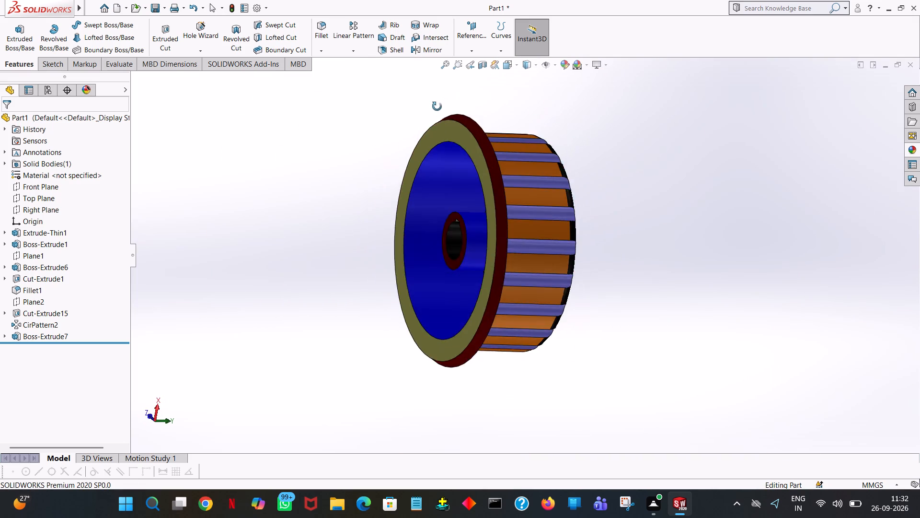
pyautogui.moveTo(437, 106); pyautogui.dragTo(636, 268, button='middle')
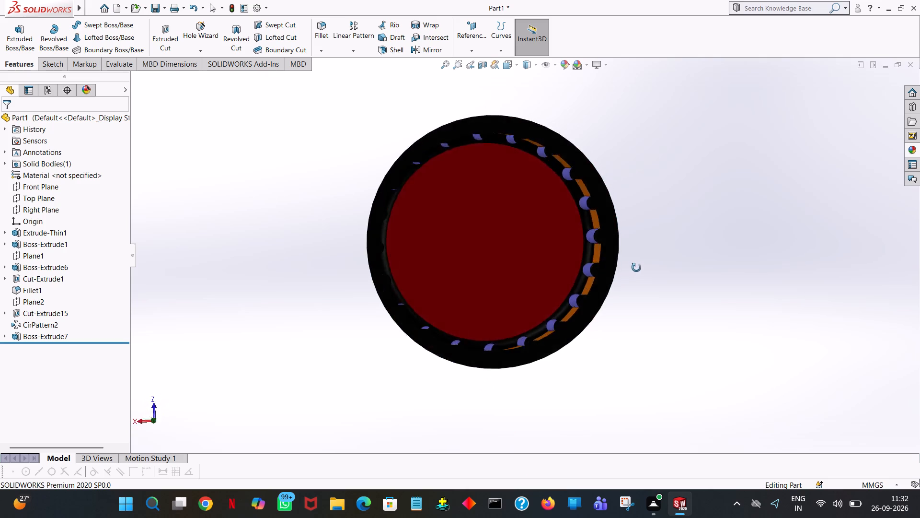
pyautogui.moveTo(636, 268); pyautogui.dragTo(746, 155, button='middle')
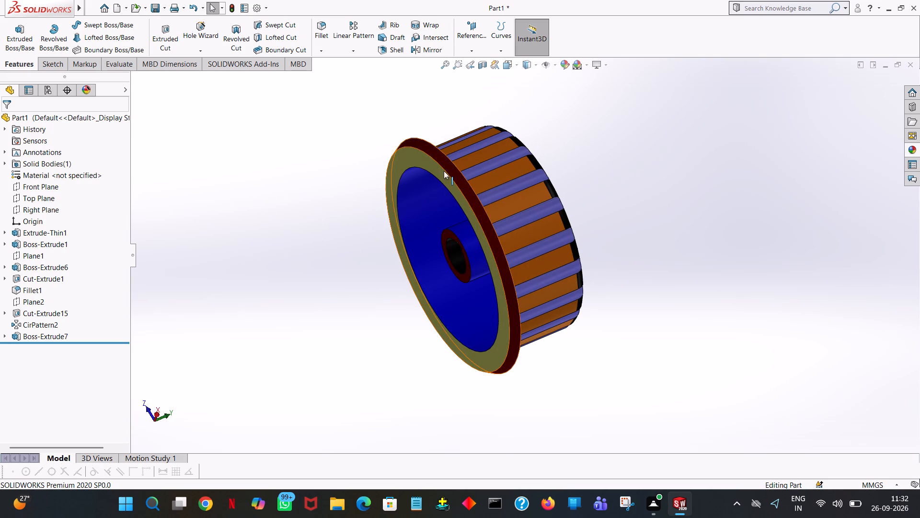
pyautogui.moveTo(603, 205); pyautogui.dragTo(738, 198, button='middle')
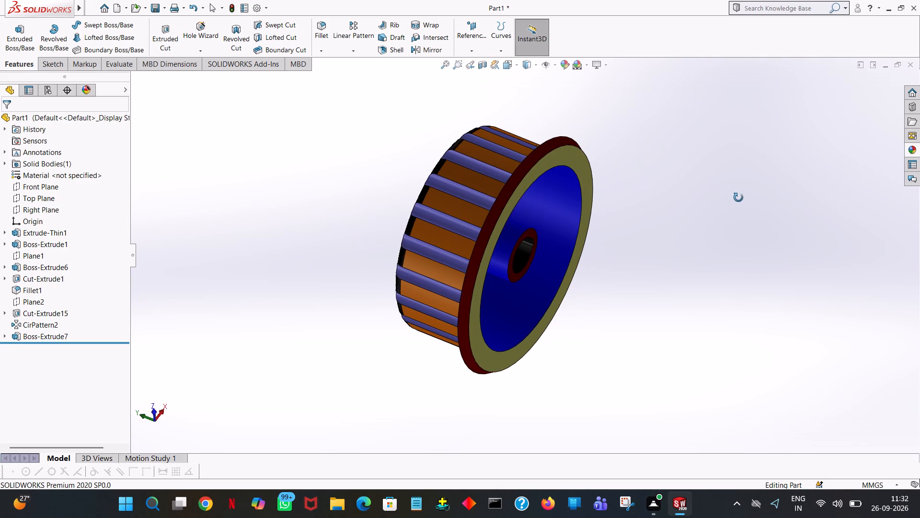
pyautogui.moveTo(738, 198); pyautogui.dragTo(605, 221, button='middle')
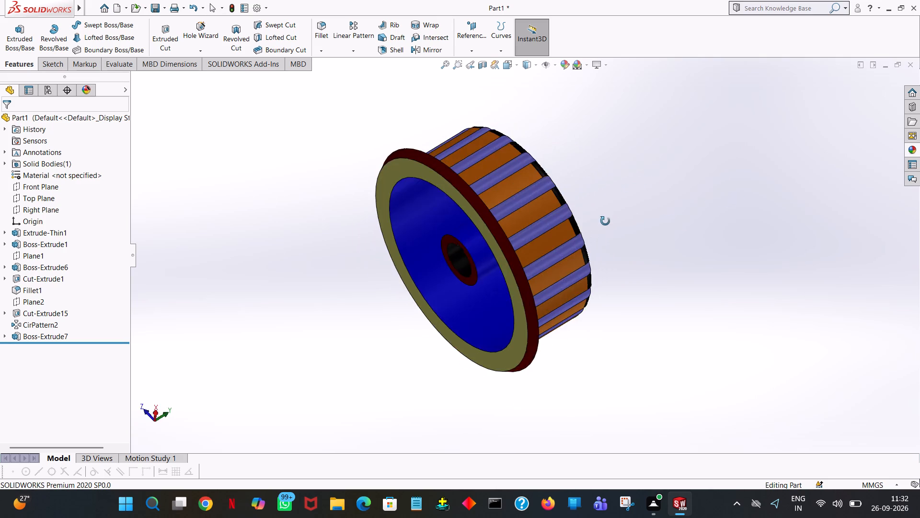
pyautogui.moveTo(605, 221); pyautogui.dragTo(628, 110, button='middle')
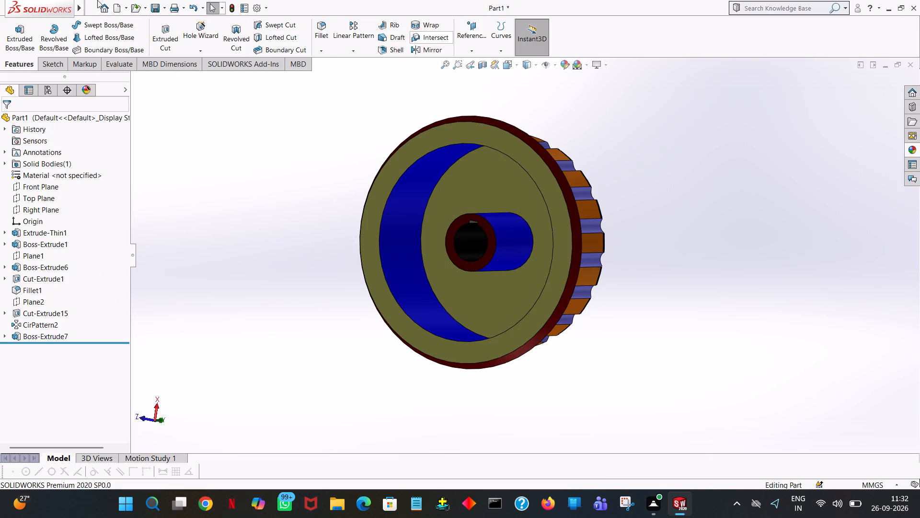
pyautogui.click(270, 170)
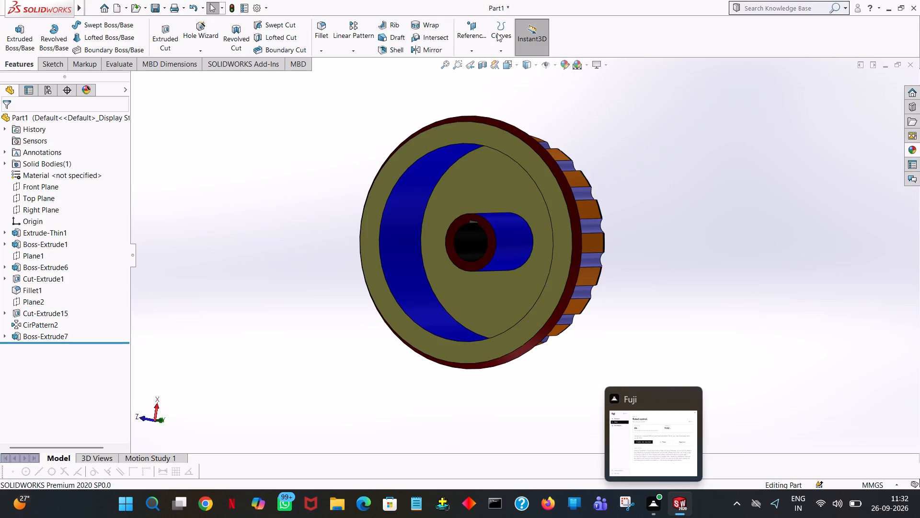
# Save the part as "fluted control" in SOLIDWORKS Part format in the "desighn new job" folder on New Volume (E:).
pyautogui.click(152, 6)
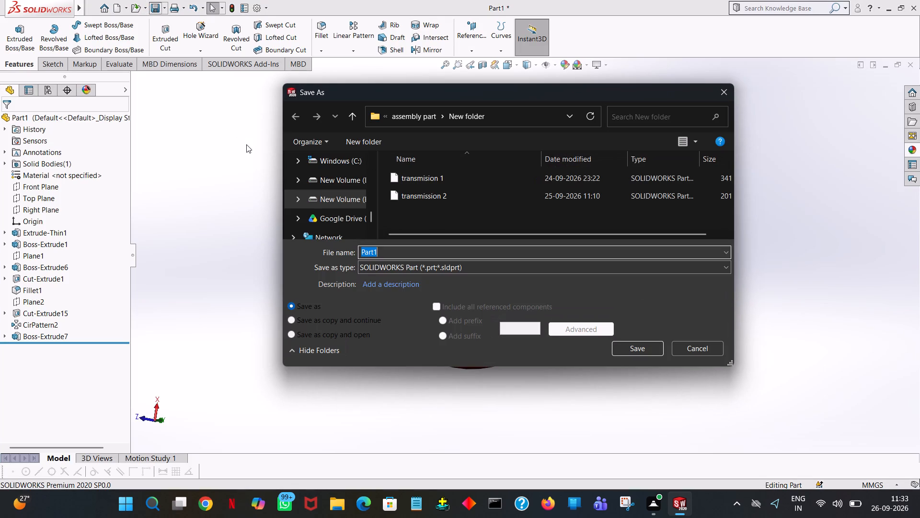
pyautogui.rightClick(246, 144)
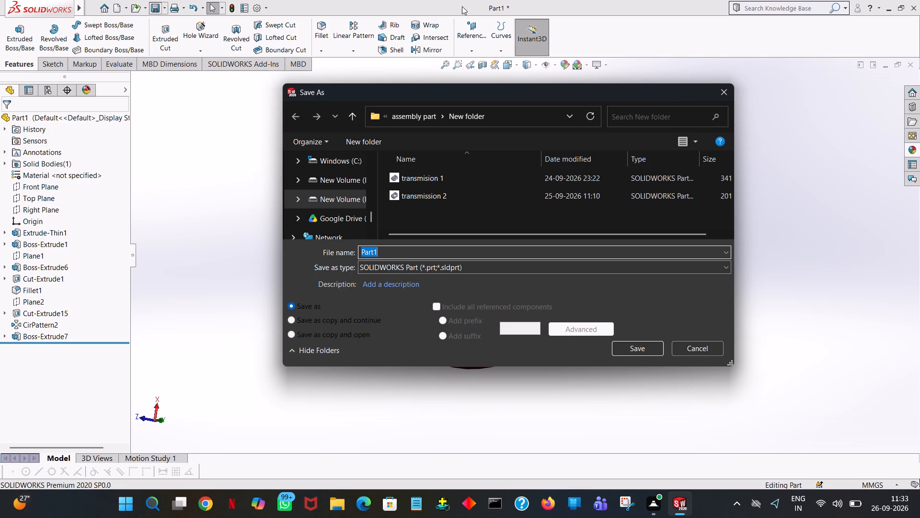
pyautogui.click(355, 114)
pyautogui.click(355, 114)
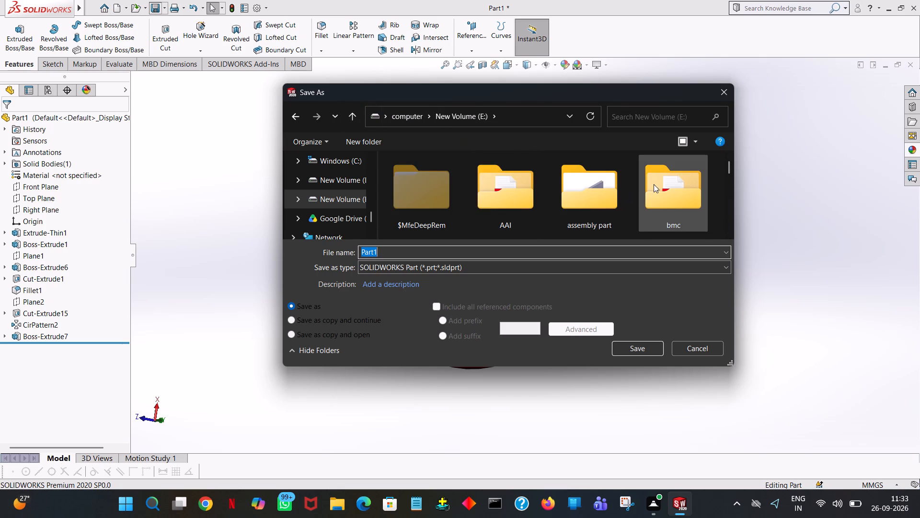
pyautogui.moveTo(728, 169); pyautogui.dragTo(728, 169)
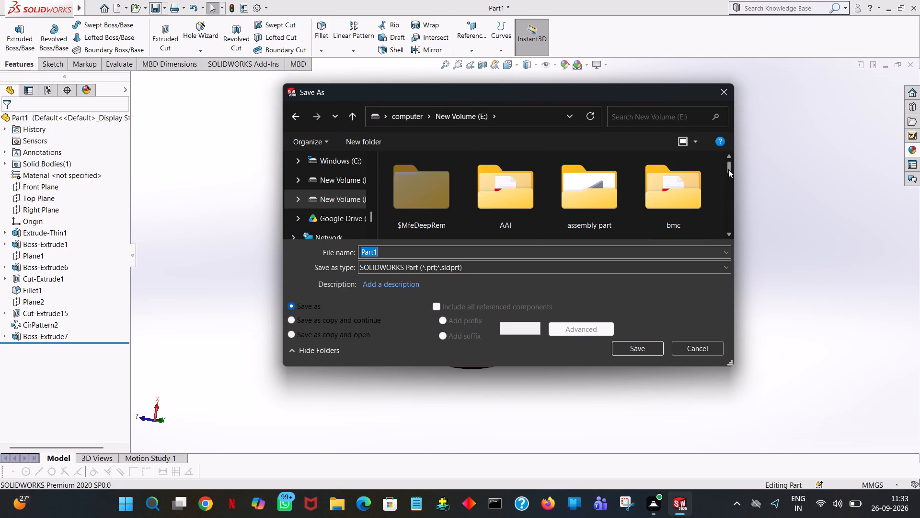
pyautogui.moveTo(728, 169); pyautogui.dragTo(723, 182)
pyautogui.doubleClick(436, 176)
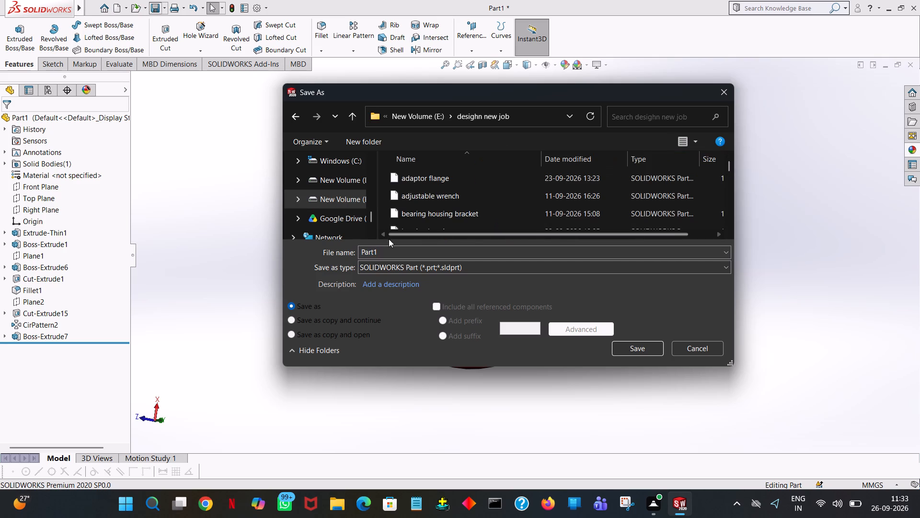
pyautogui.doubleClick(390, 246)
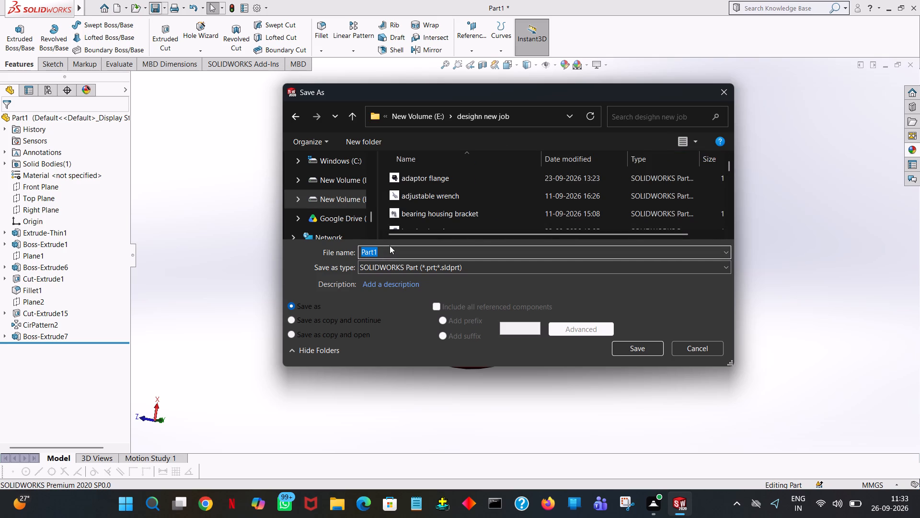
pyautogui.write('fli')
pyautogui.press('BackSpace')
pyautogui.press('Delete')
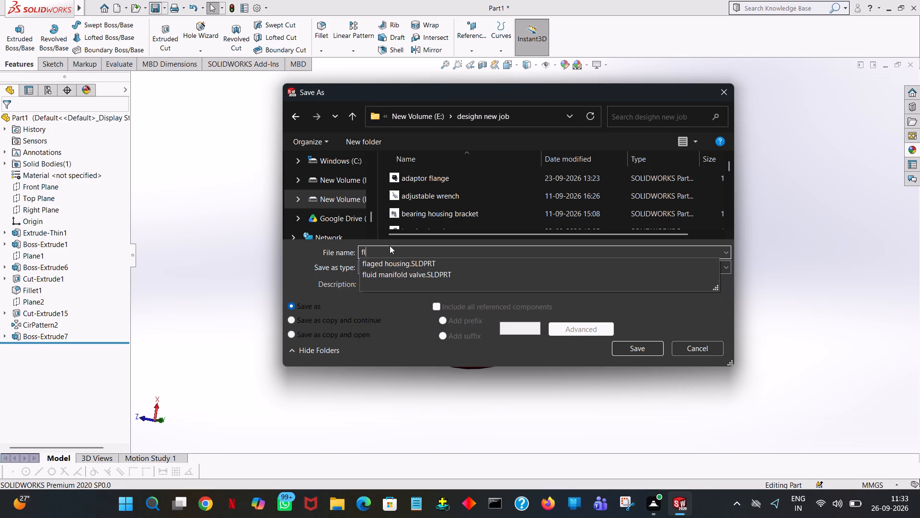
pyautogui.write('uted')
pyautogui.press('space')
pyautogui.write('control')
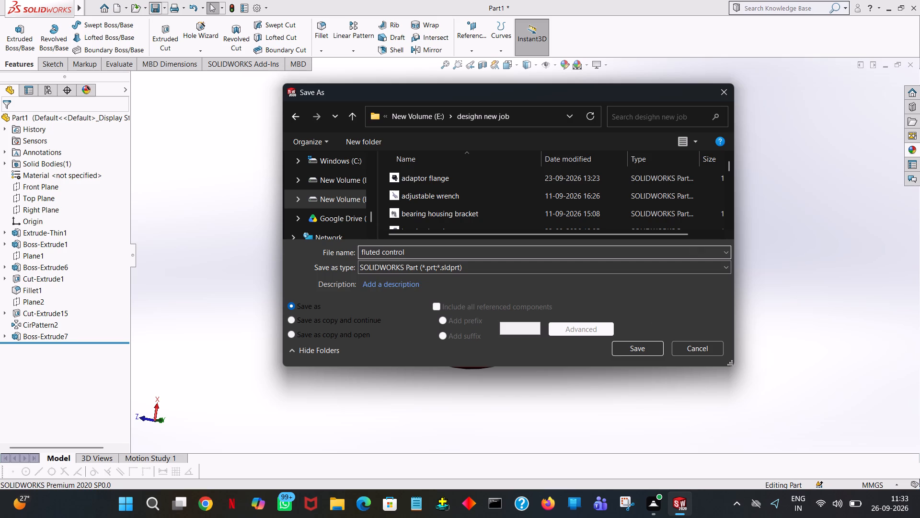
pyautogui.click(638, 347)
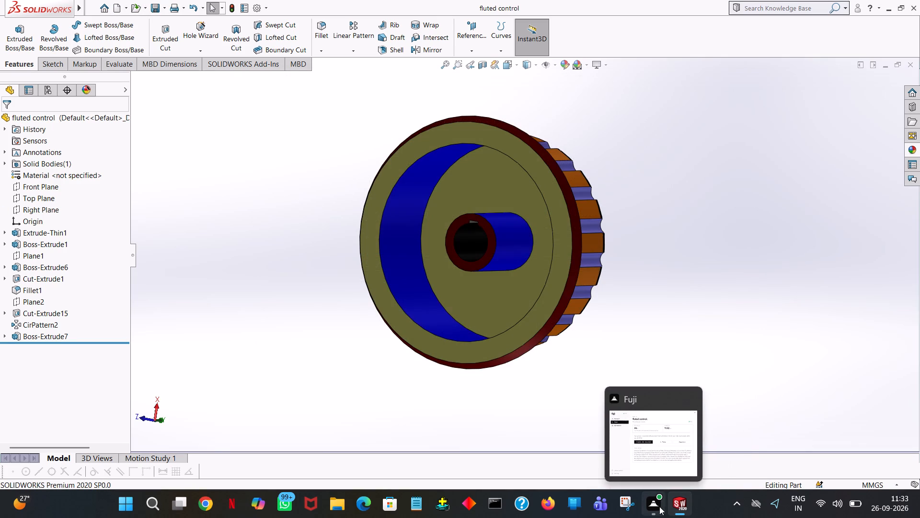
# Save a copy of the part as an Adobe PDF named "fluted control" in the "pdf new job" folder on New Volume (E:).
pyautogui.click(163, 10)
pyautogui.click(201, 33)
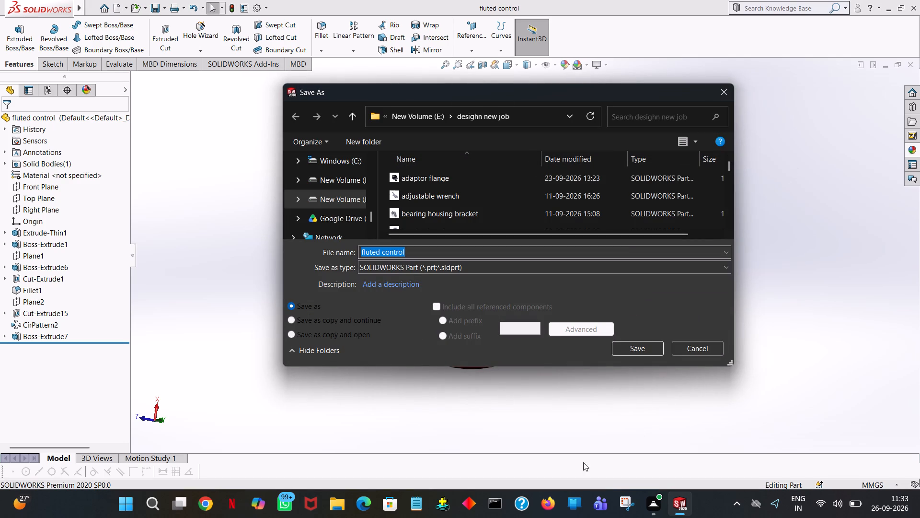
pyautogui.click(357, 115)
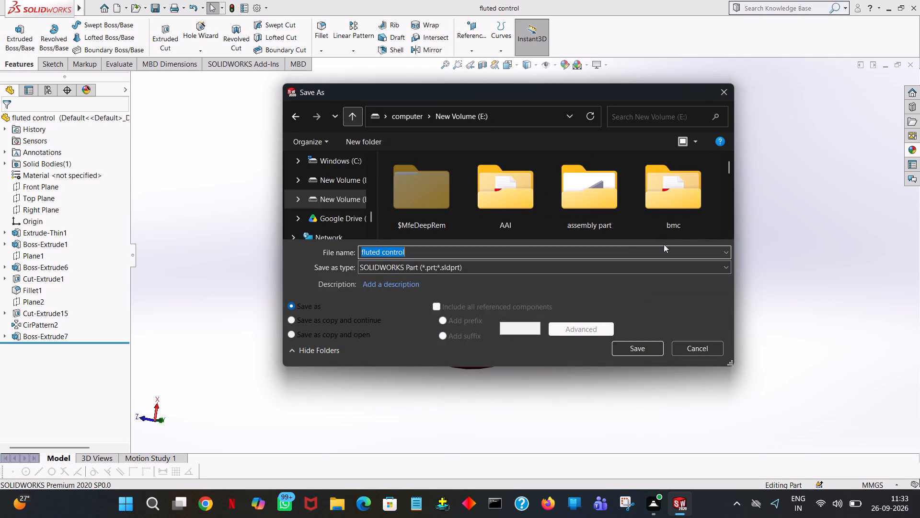
pyautogui.moveTo(730, 170); pyautogui.dragTo(730, 172)
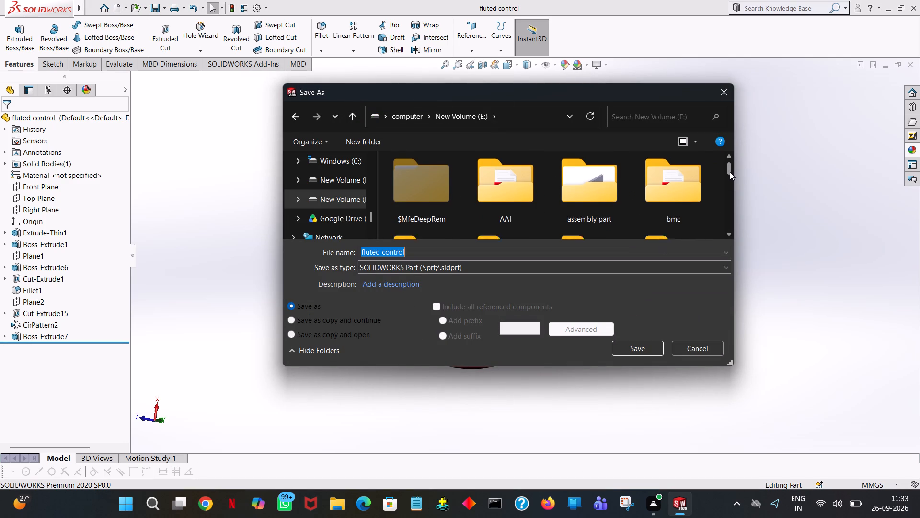
pyautogui.moveTo(730, 172); pyautogui.dragTo(728, 184)
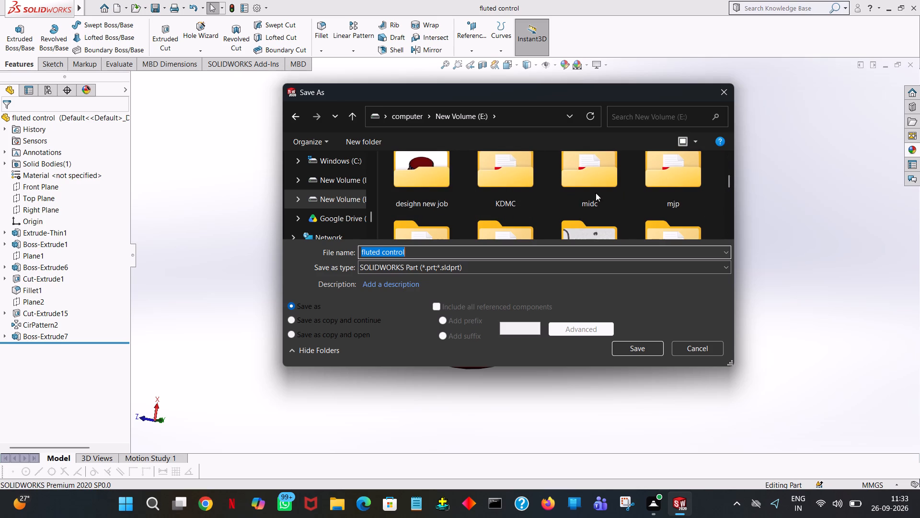
pyautogui.moveTo(727, 180); pyautogui.dragTo(728, 189)
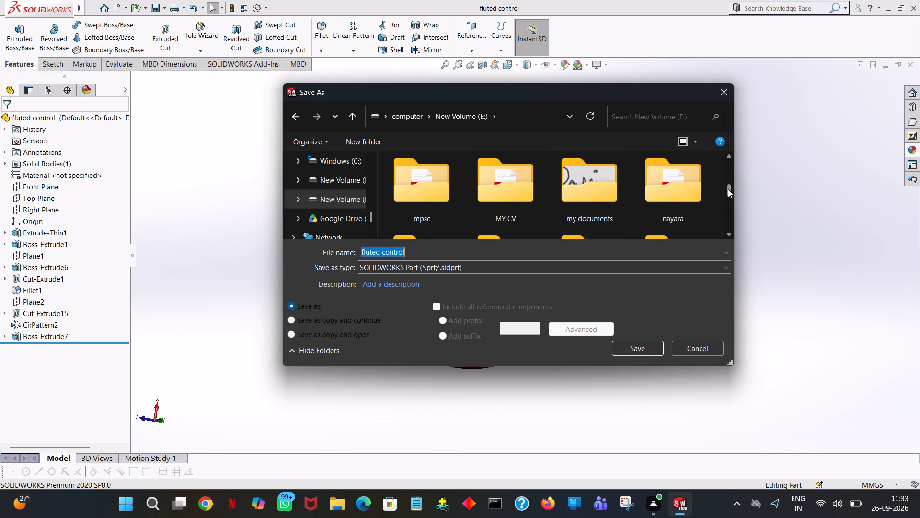
pyautogui.moveTo(728, 189); pyautogui.dragTo(728, 204)
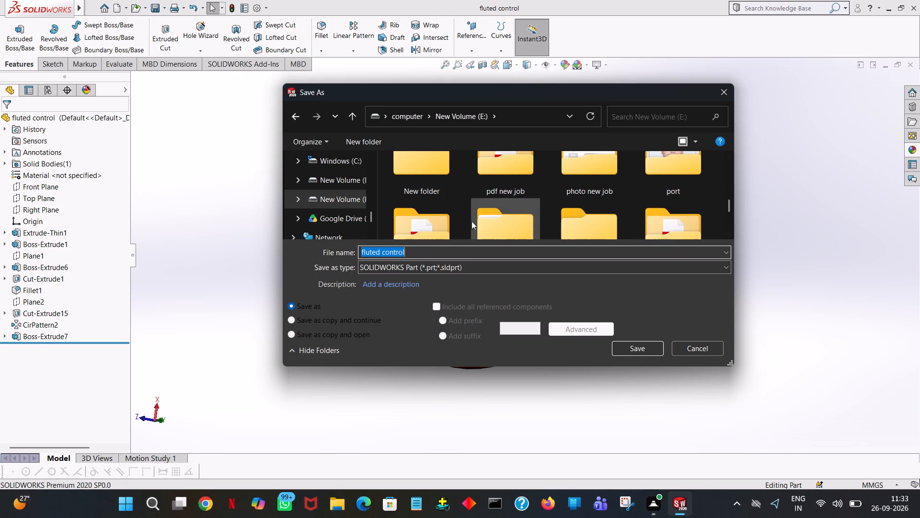
pyautogui.click(729, 203)
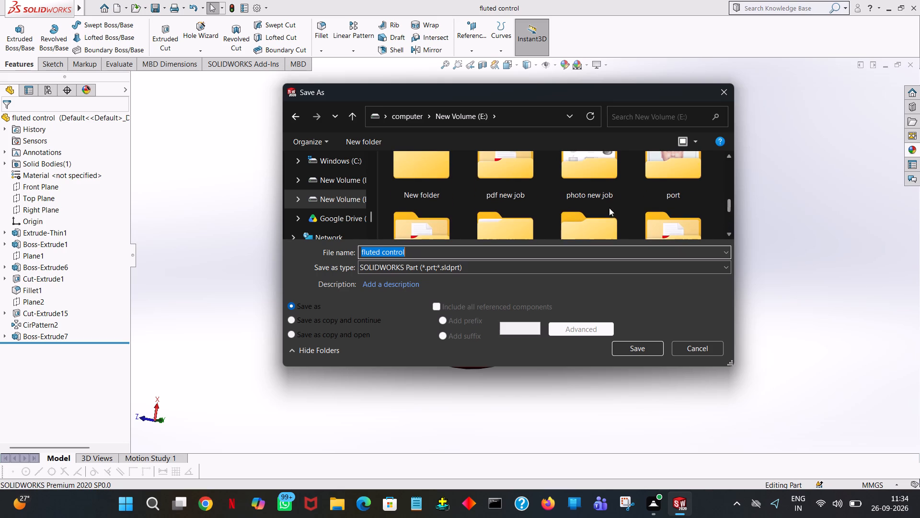
pyautogui.doubleClick(524, 182)
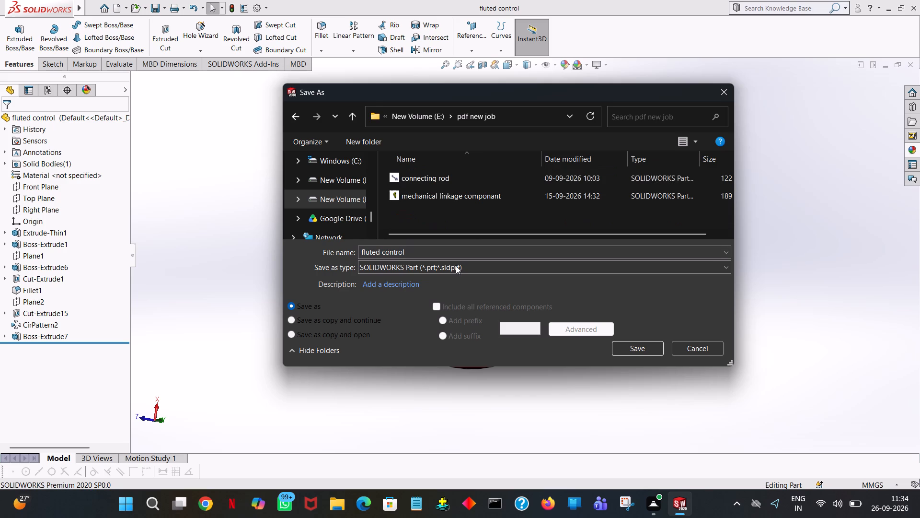
pyautogui.click(456, 262)
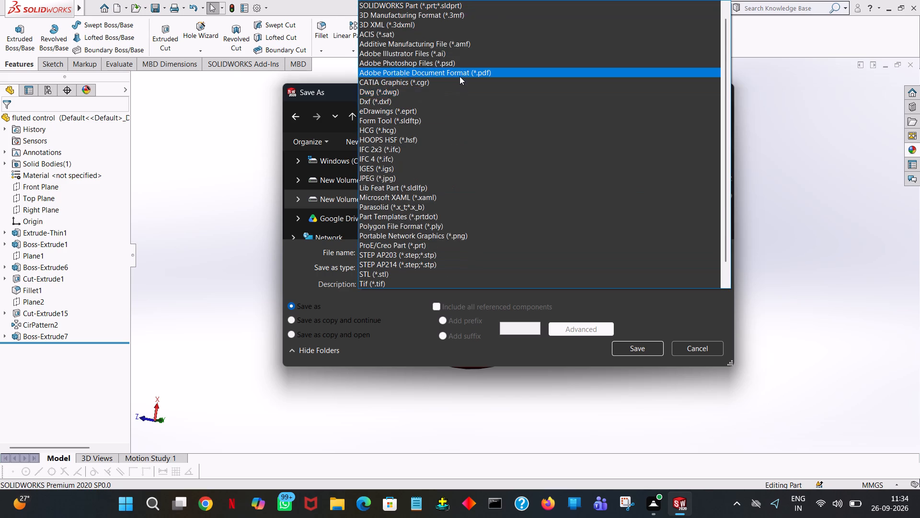
pyautogui.click(460, 76)
pyautogui.click(644, 369)
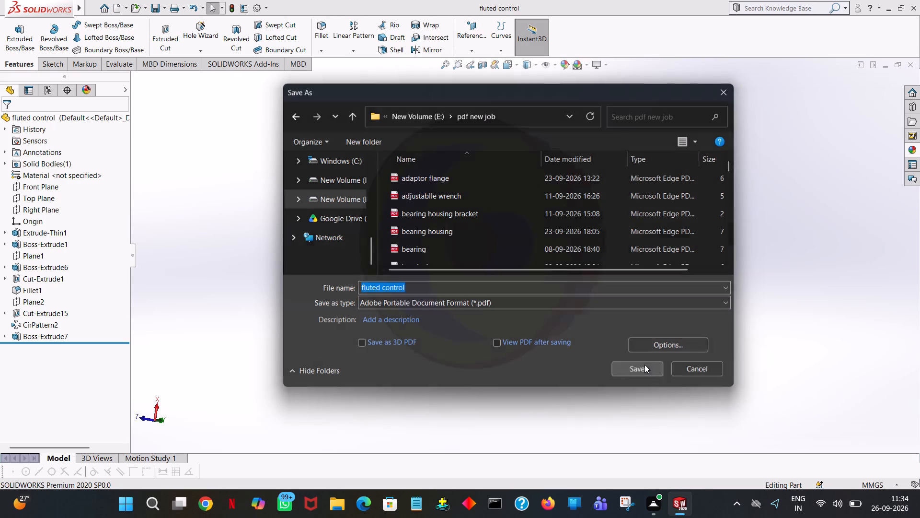